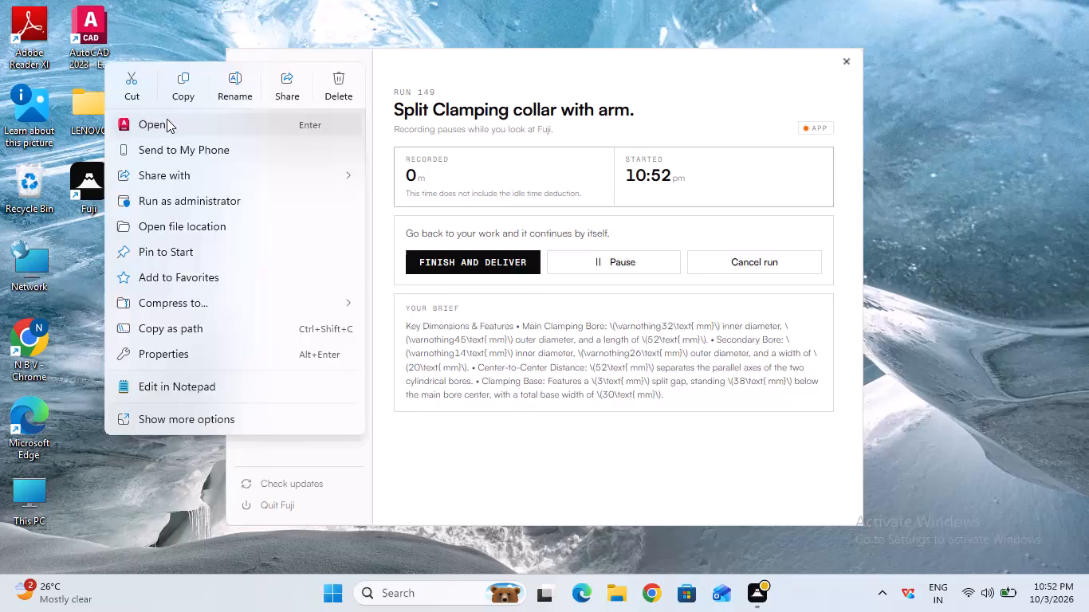
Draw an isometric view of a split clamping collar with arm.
Launch AutoCAD 2023 from the desktop.
click(167, 118)
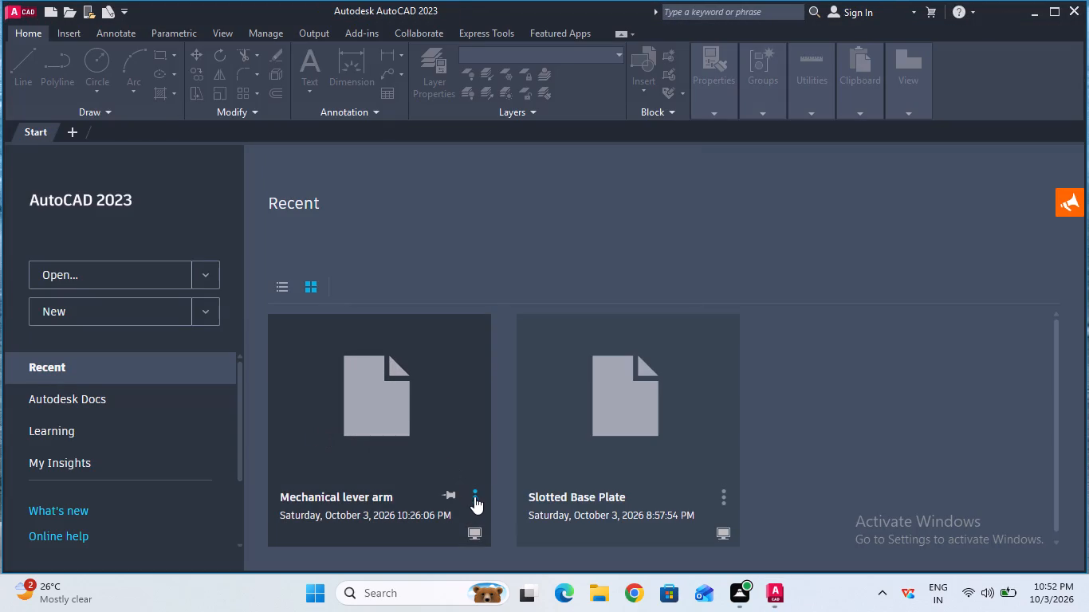
Remove the Mechanical lever arm and Slotted Base Plate drawings from the list of recent files.
click(477, 499)
click(483, 475)
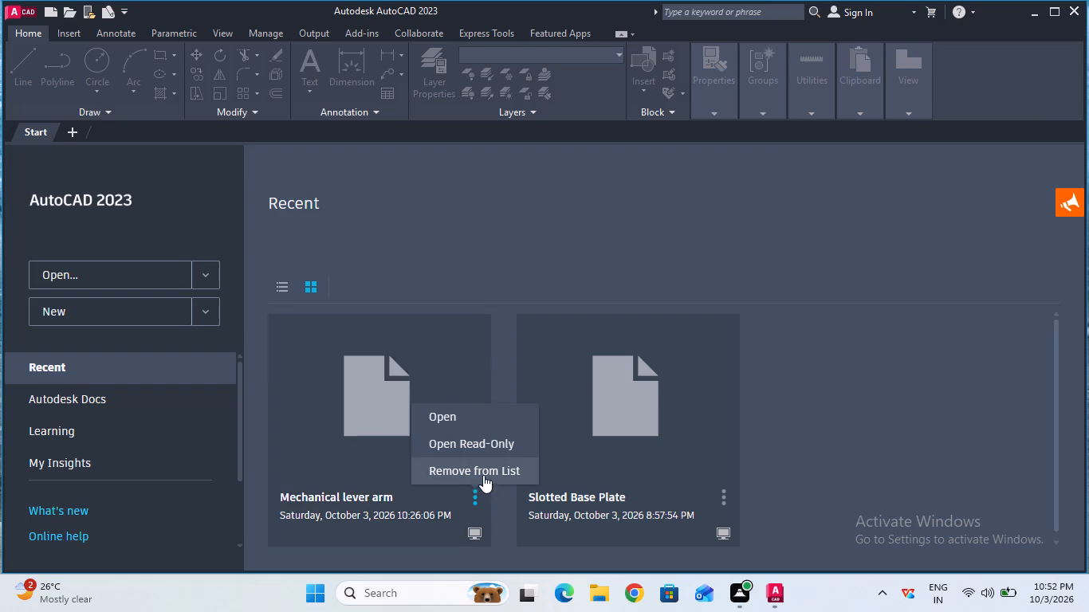
click(481, 497)
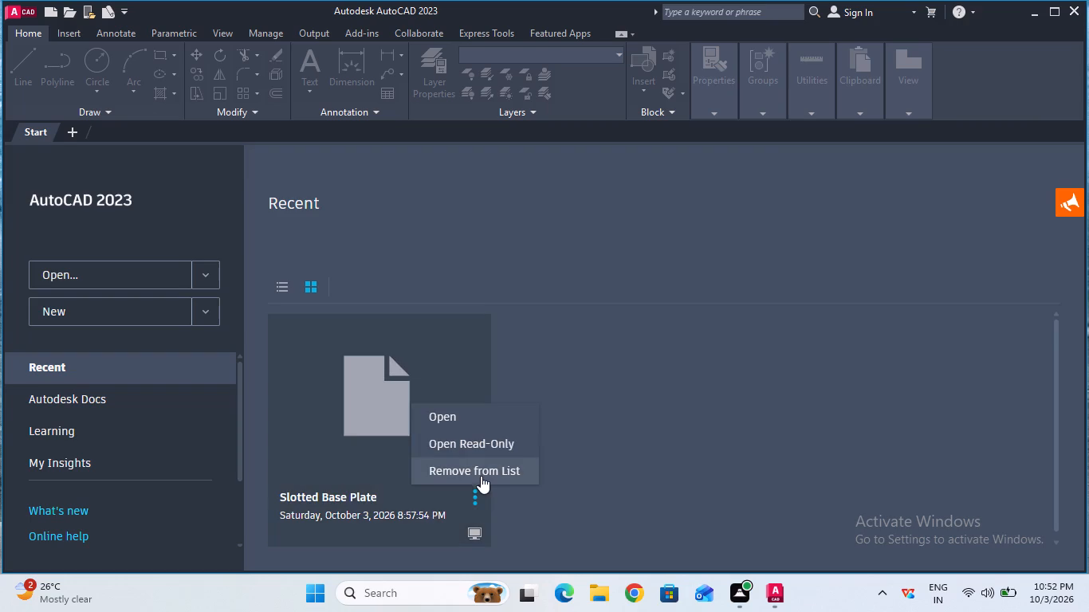
click(481, 476)
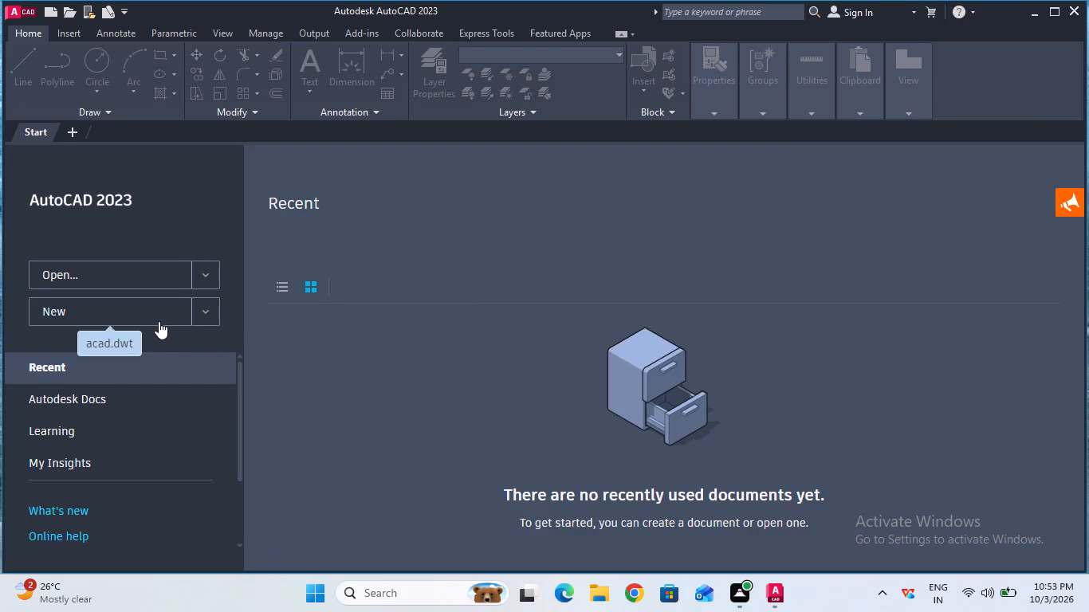
Create a new drawing from the default acad.dwt template.
click(156, 319)
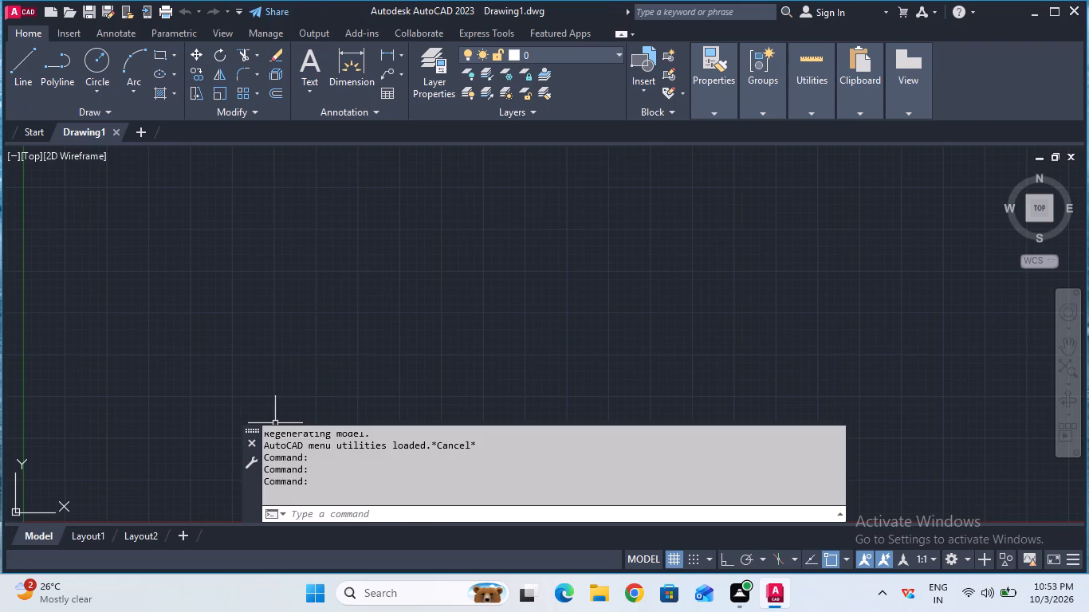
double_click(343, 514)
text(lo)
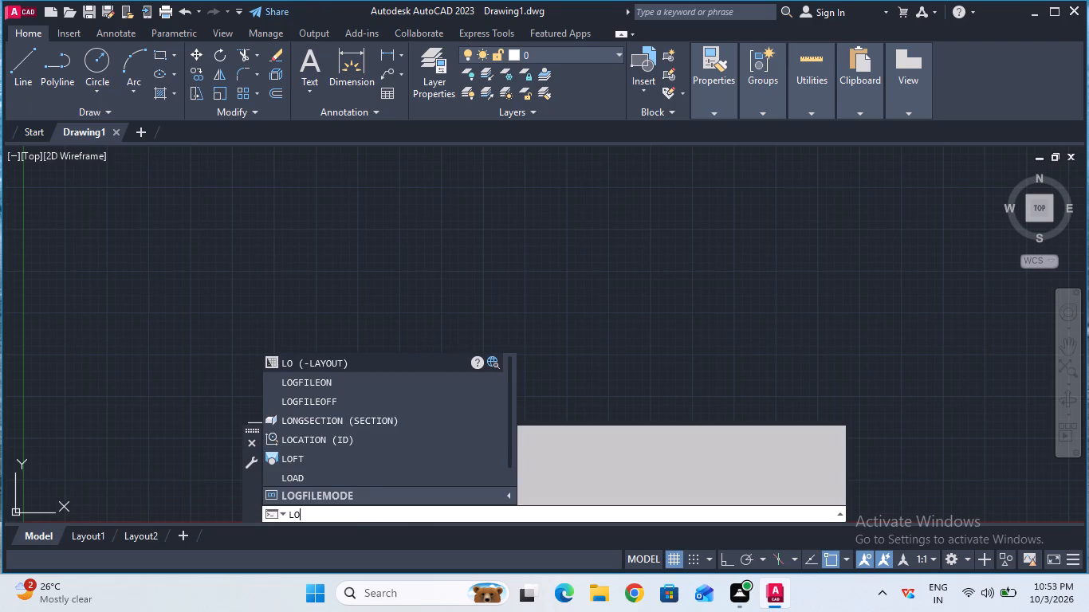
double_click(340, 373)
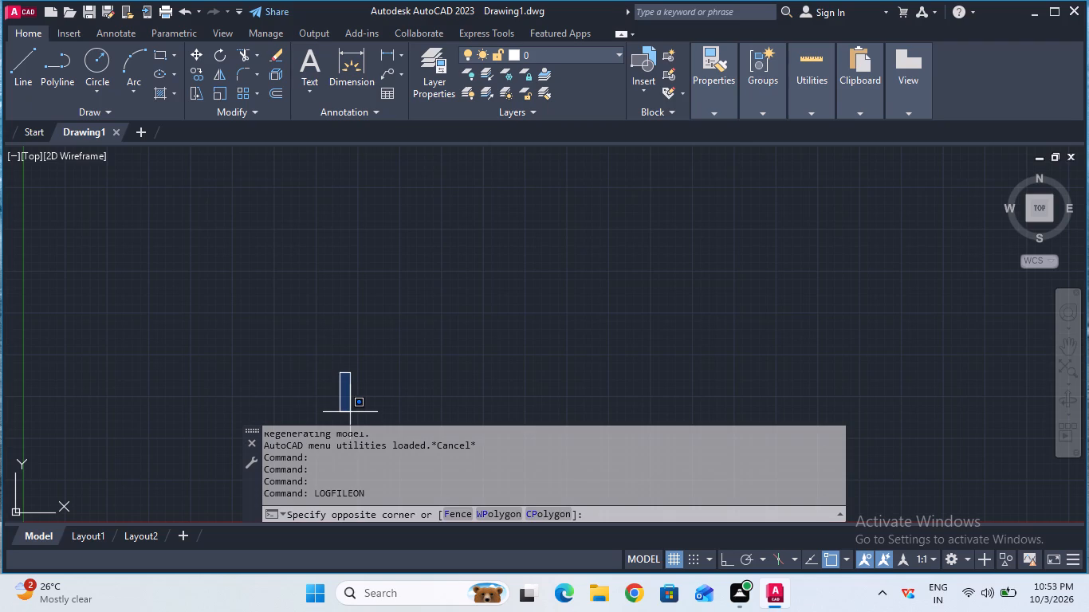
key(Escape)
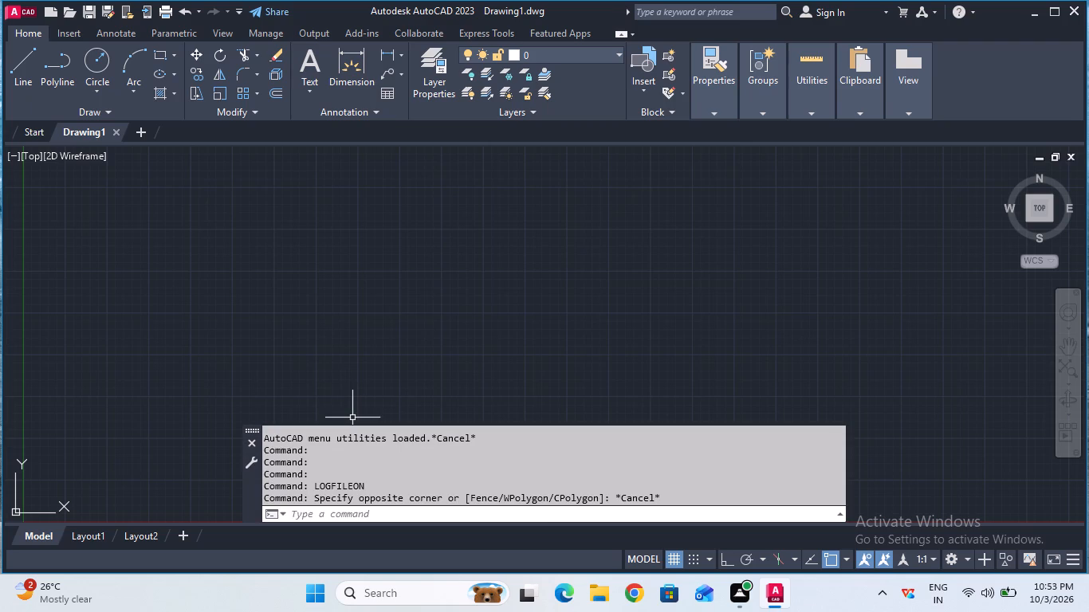
Configure the drawing units with a length precision of 0 and millimeters as the insertion scale.
click(406, 512)
text(un)
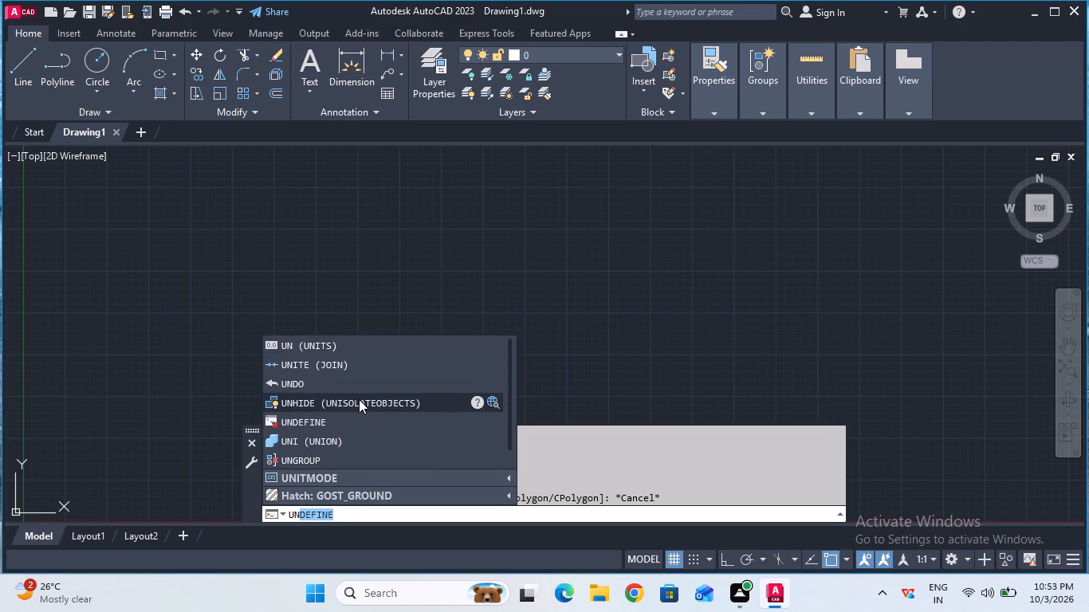
click(348, 352)
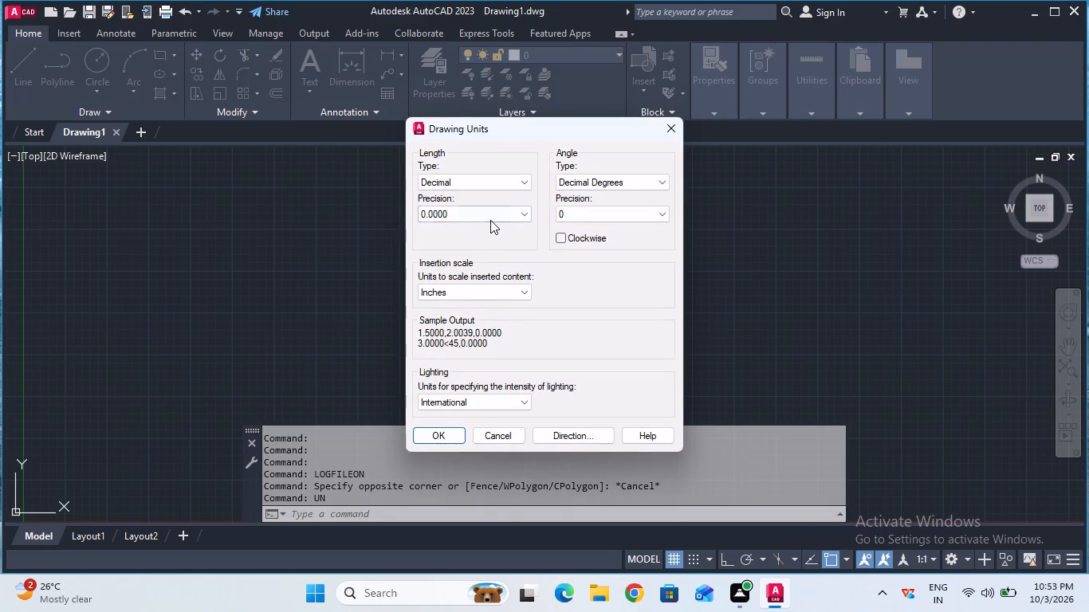
click(490, 220)
click(486, 230)
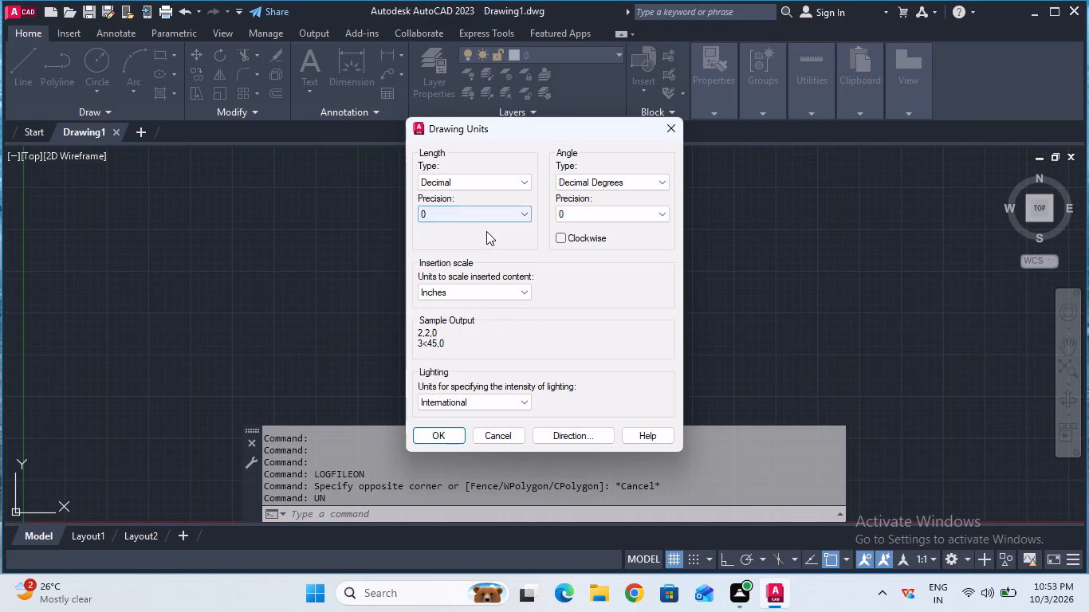
click(479, 293)
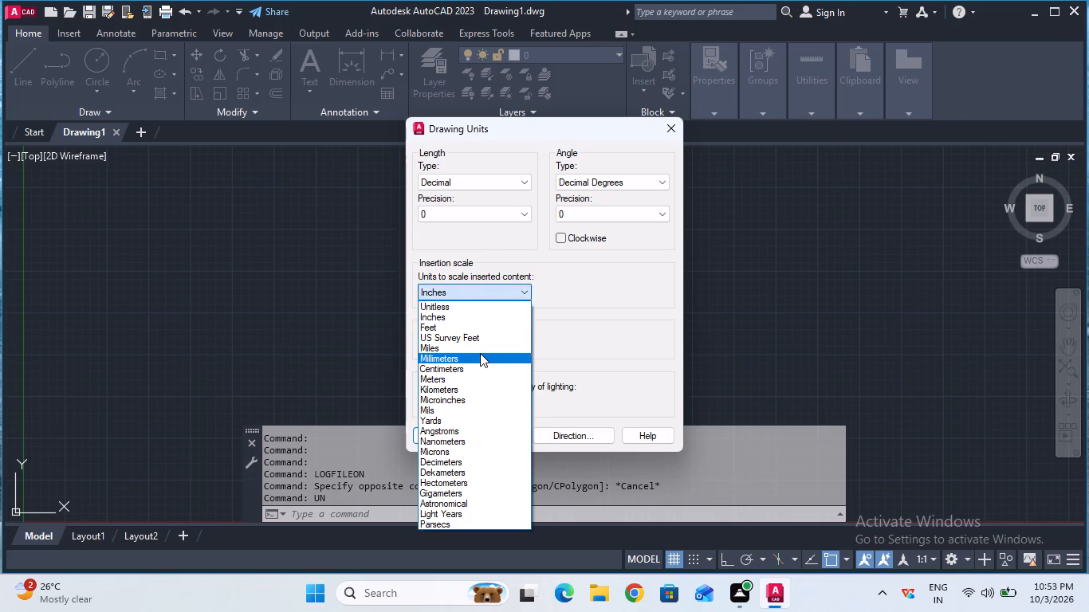
click(480, 353)
click(445, 429)
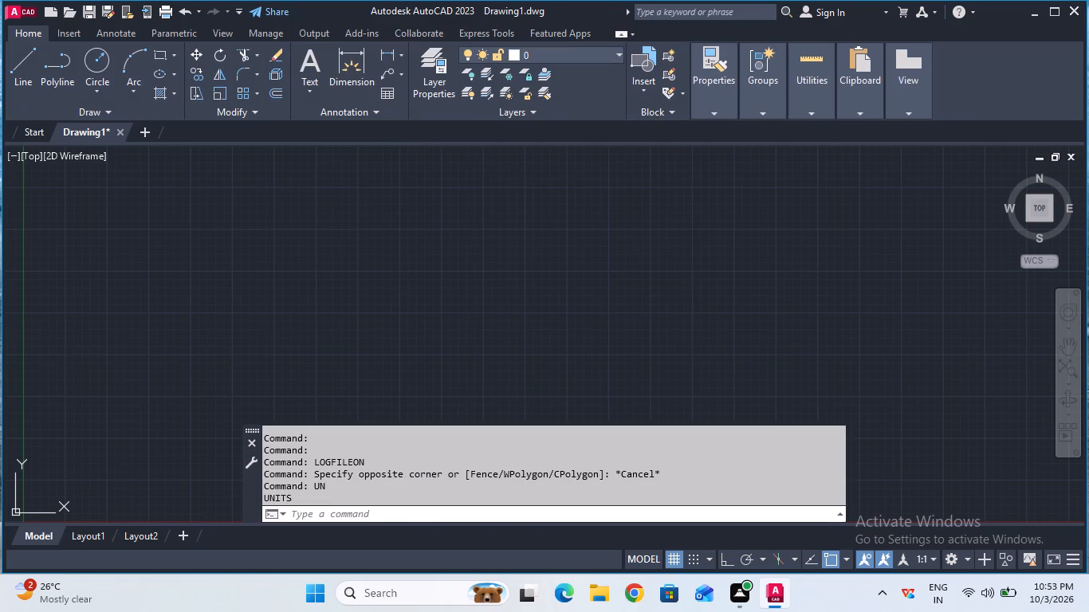
Modify the Standard dimension style so its linear dimensions use a primary unit precision of 0.
click(405, 518)
key(d)
key(Return)
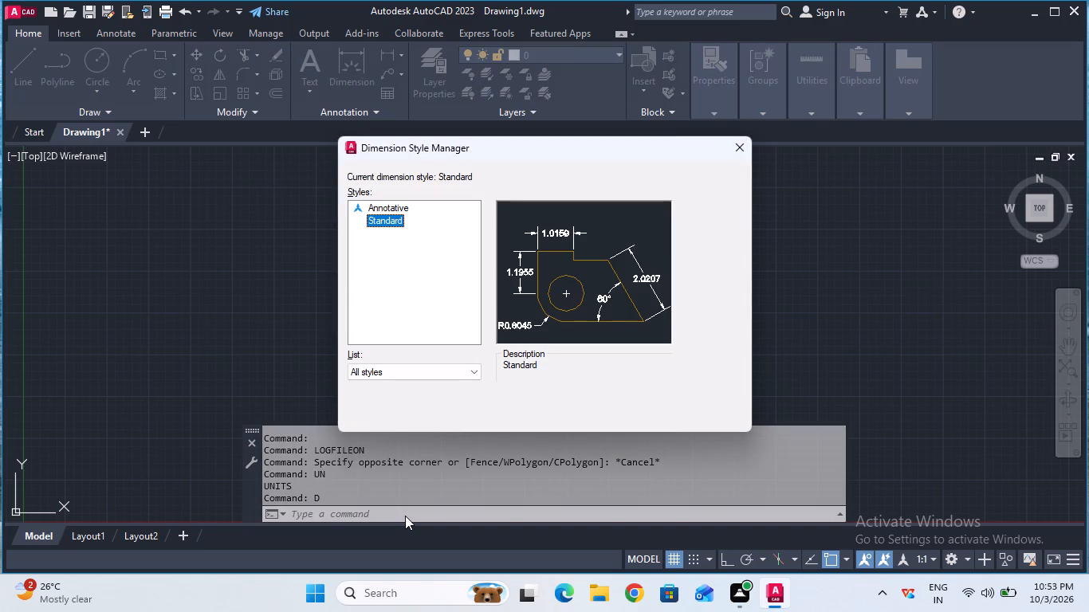
double_click(224, 490)
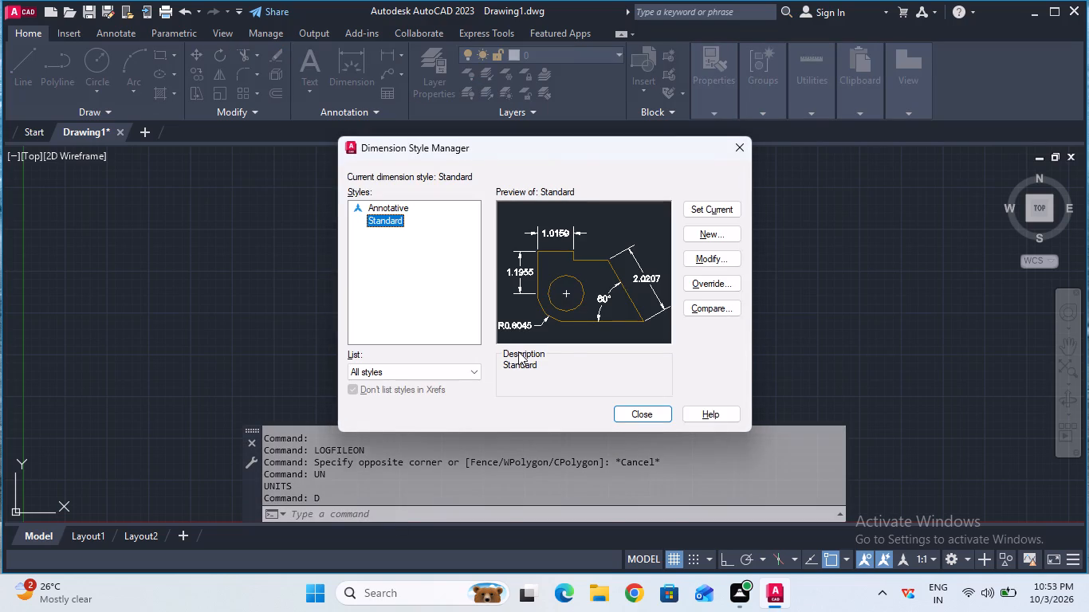
click(710, 253)
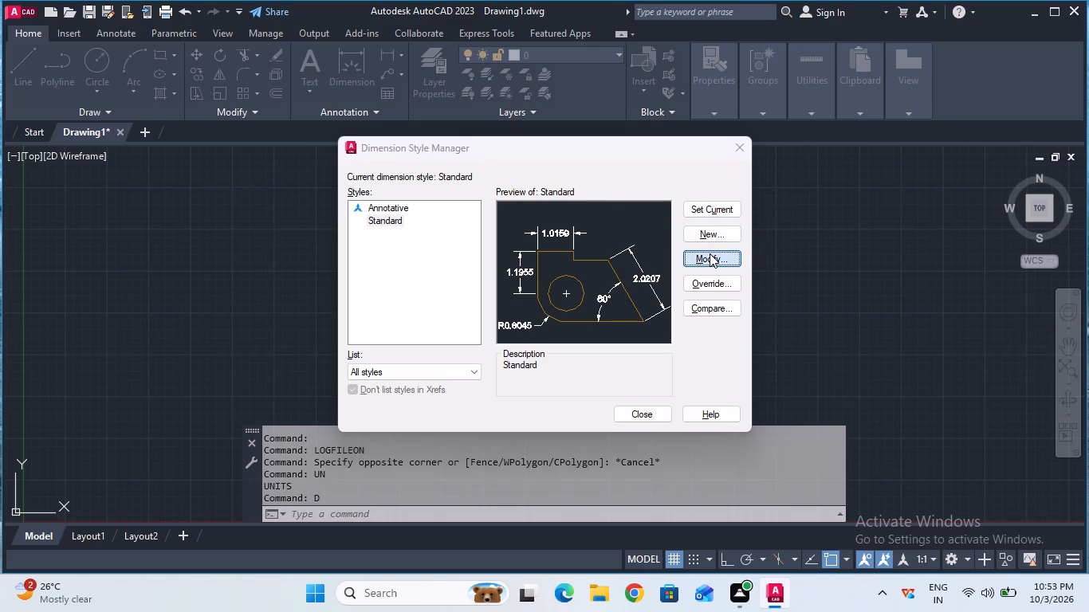
click(519, 179)
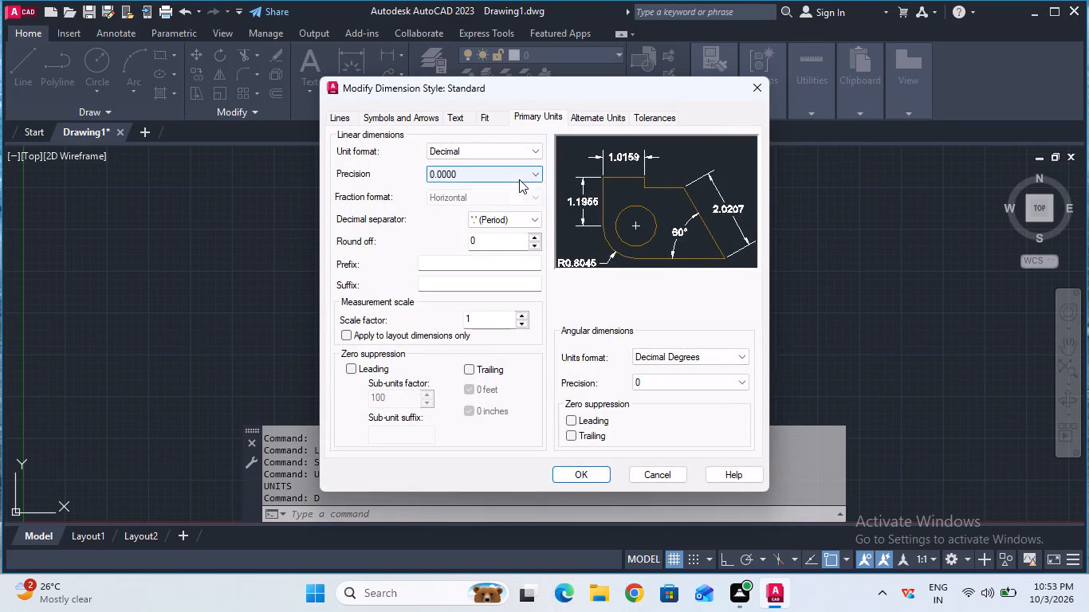
click(518, 186)
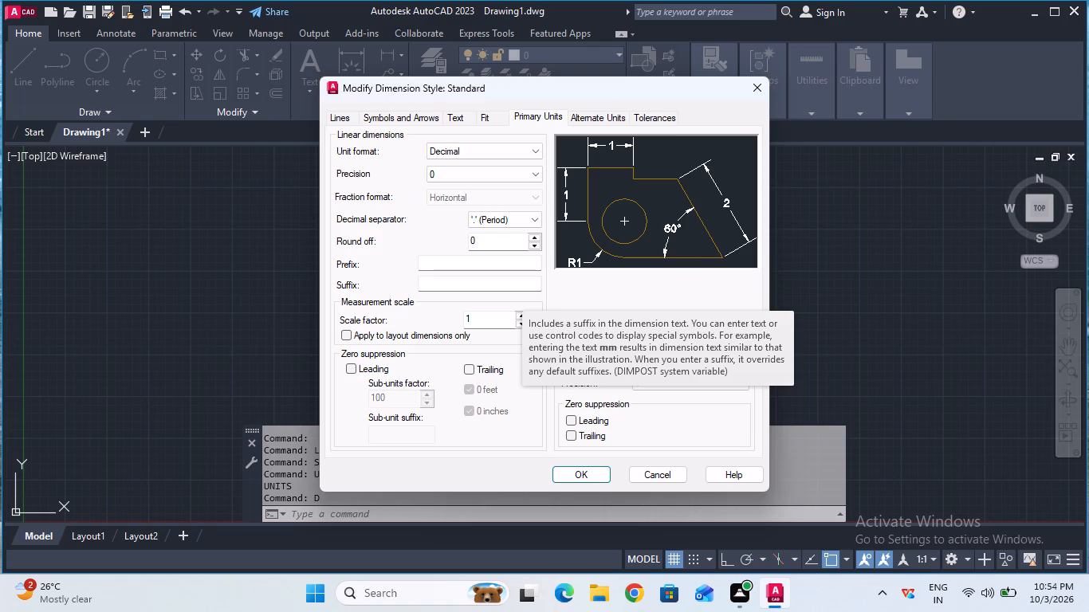
Give the Standard dimension style a text height of 6 and ISO standard text alignment, and make it the current style.
click(461, 124)
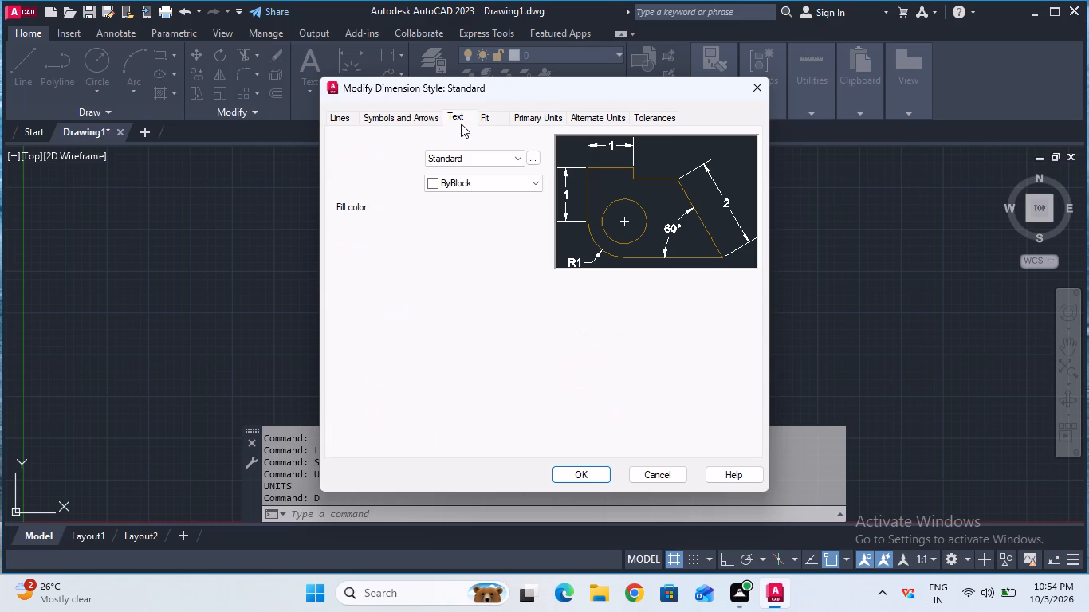
click(522, 226)
key(BackSpace)
key(BackSpace)
key(BackSpace)
key(BackSpace)
key(BackSpace)
key(BackSpace)
key(BackSpace)
key(BackSpace)
key(BackSpace)
key(BackSpace)
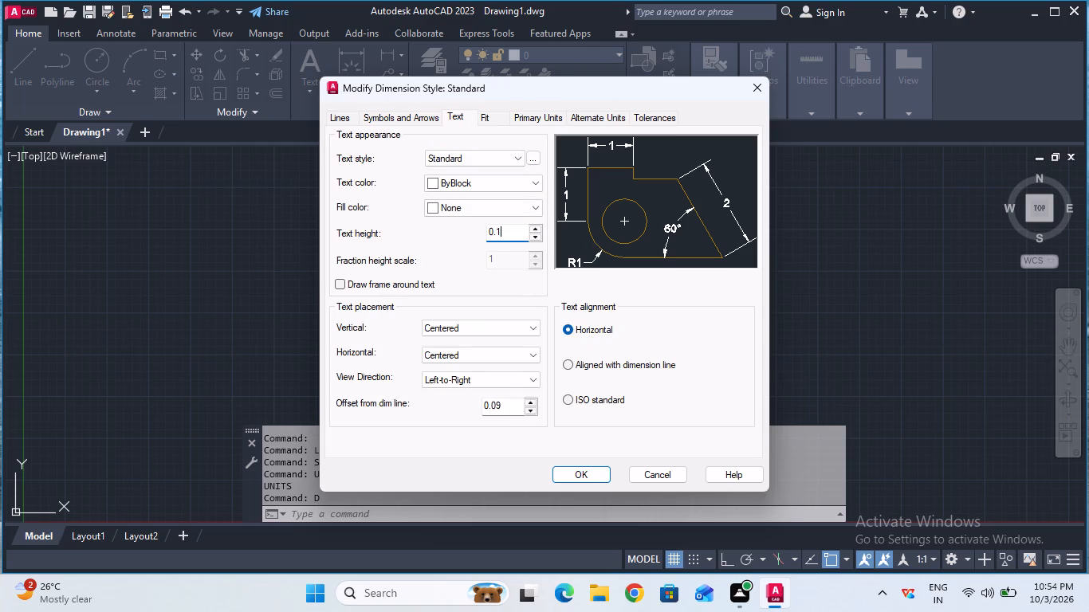
key(6)
click(564, 400)
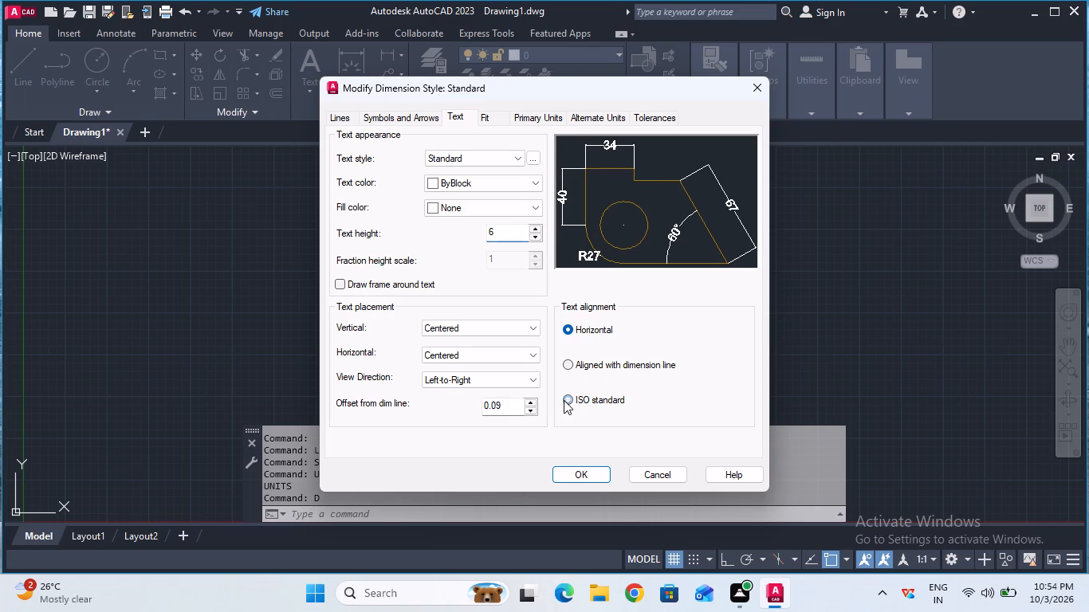
click(583, 468)
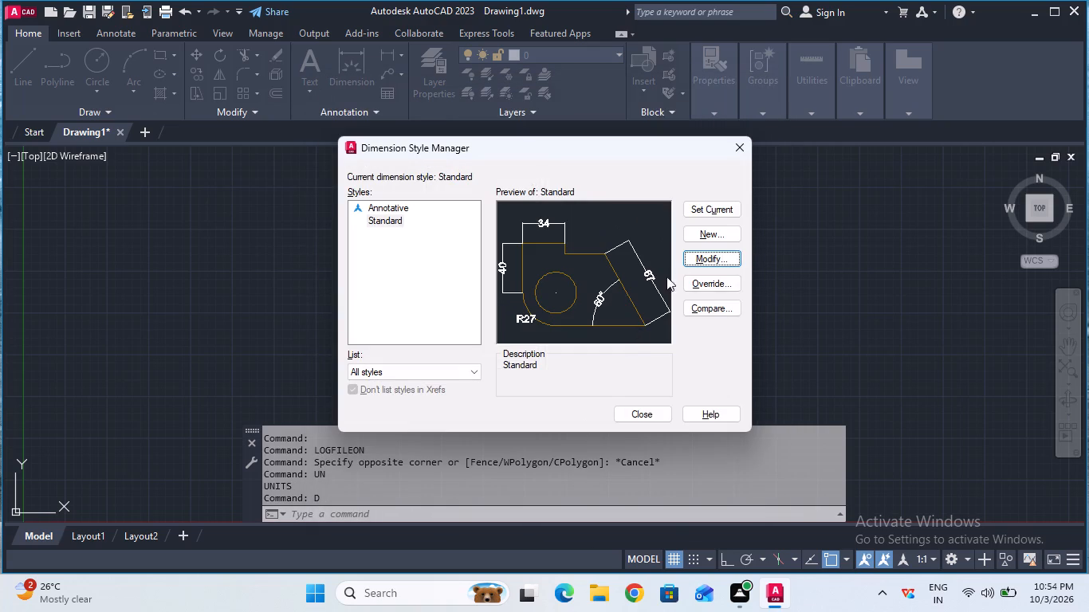
click(703, 210)
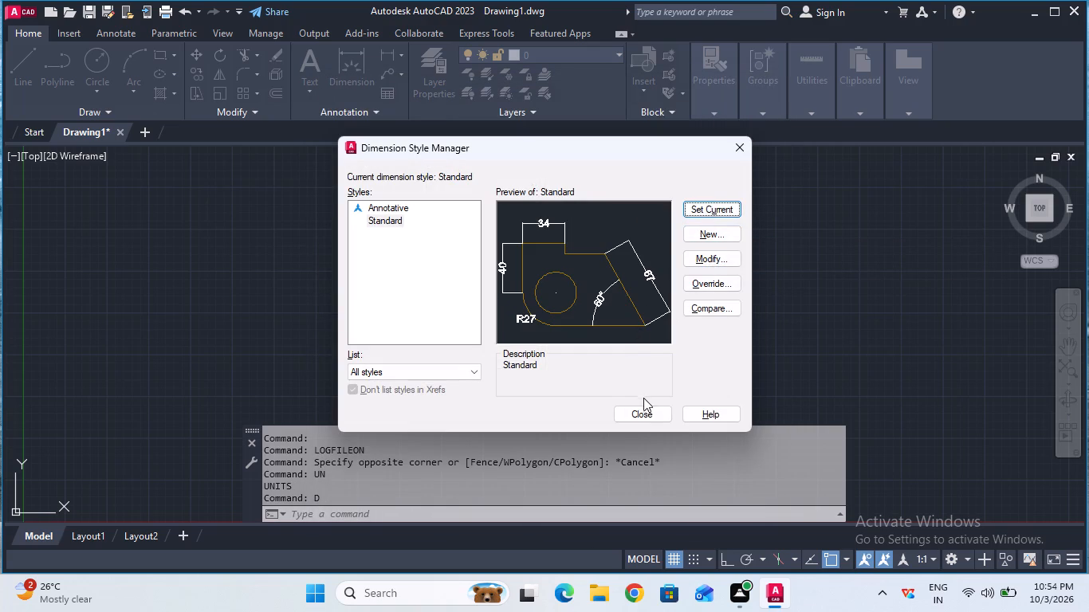
click(642, 410)
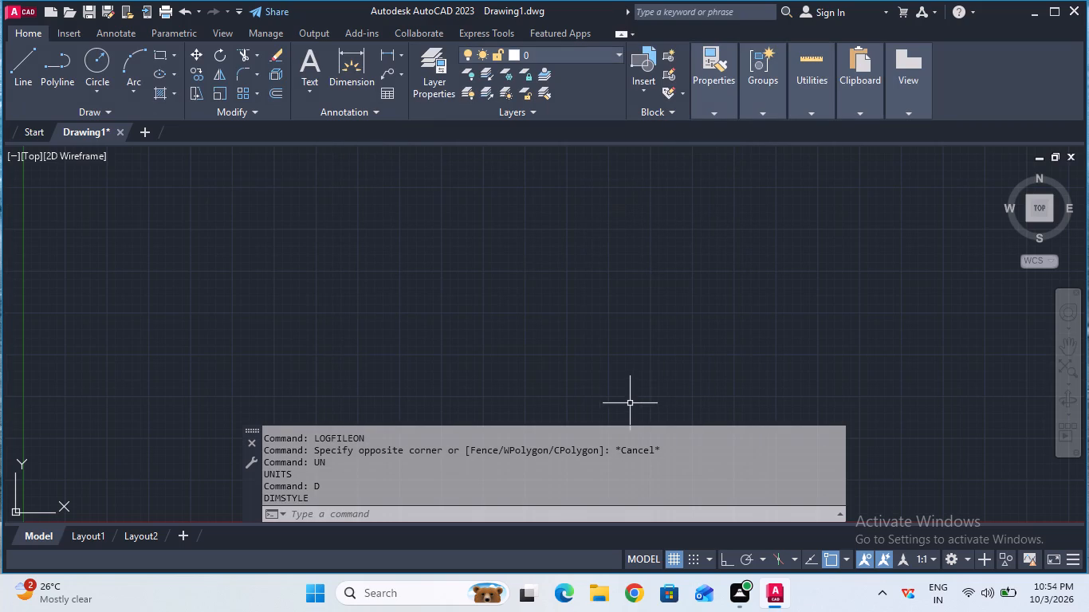
Set the model space limits with the lower left corner at 0,0 and the upper right corner at 100,100.
click(406, 516)
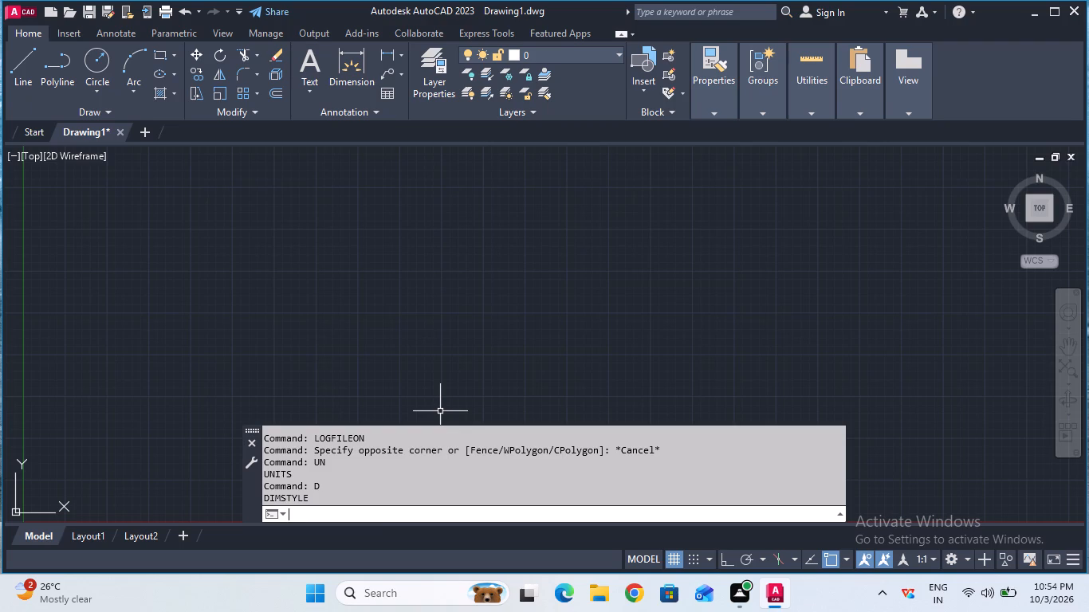
text(li)
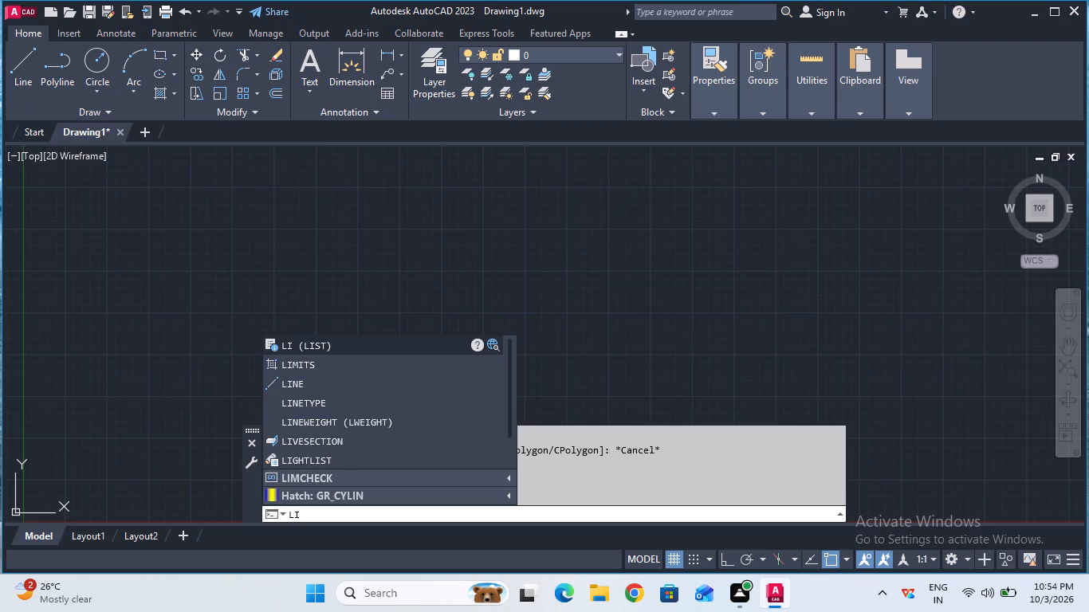
click(316, 356)
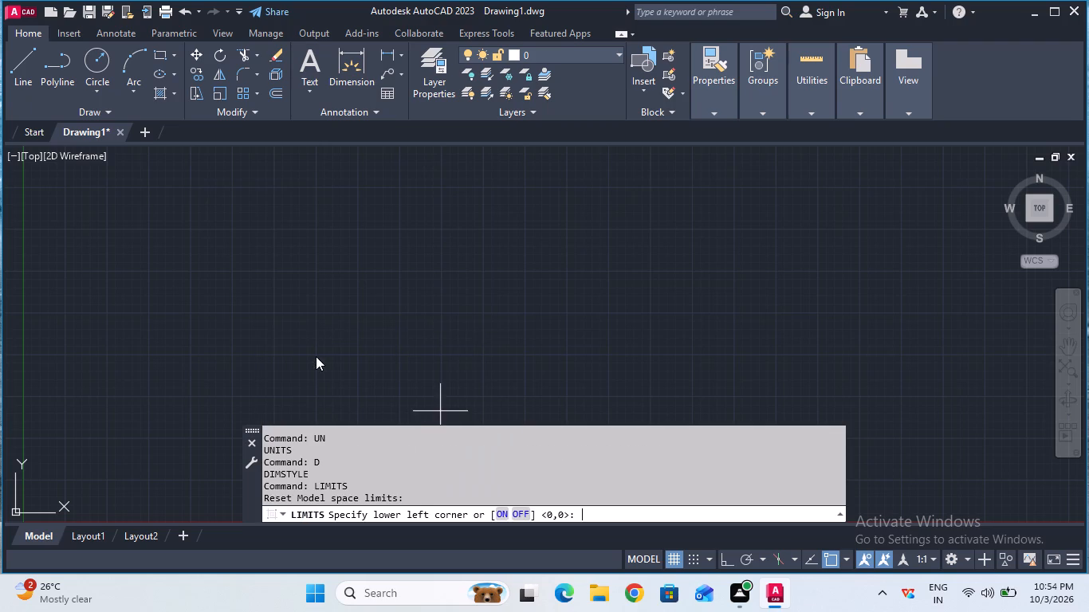
click(587, 511)
text(0,0)
key(Return)
text(100)
text(,100)
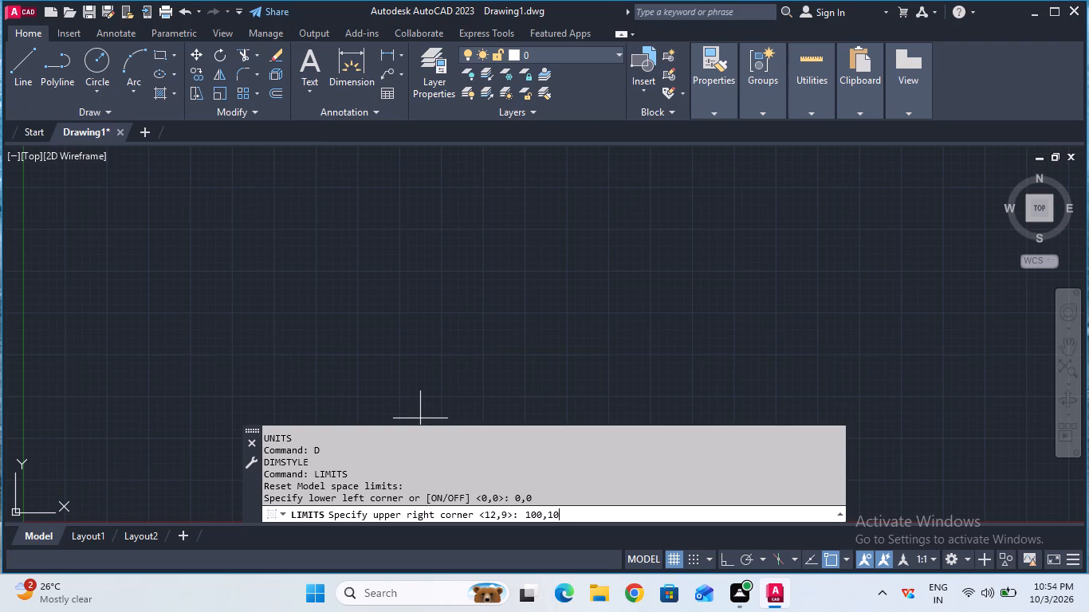
key(Return)
key(z)
key(Return)
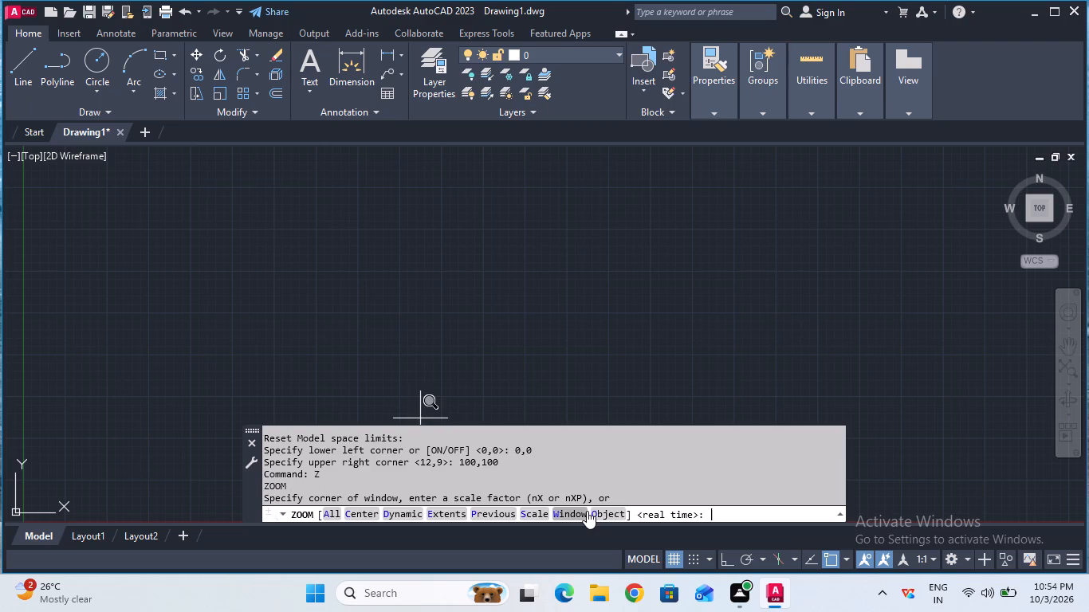
key(a)
key(Return)
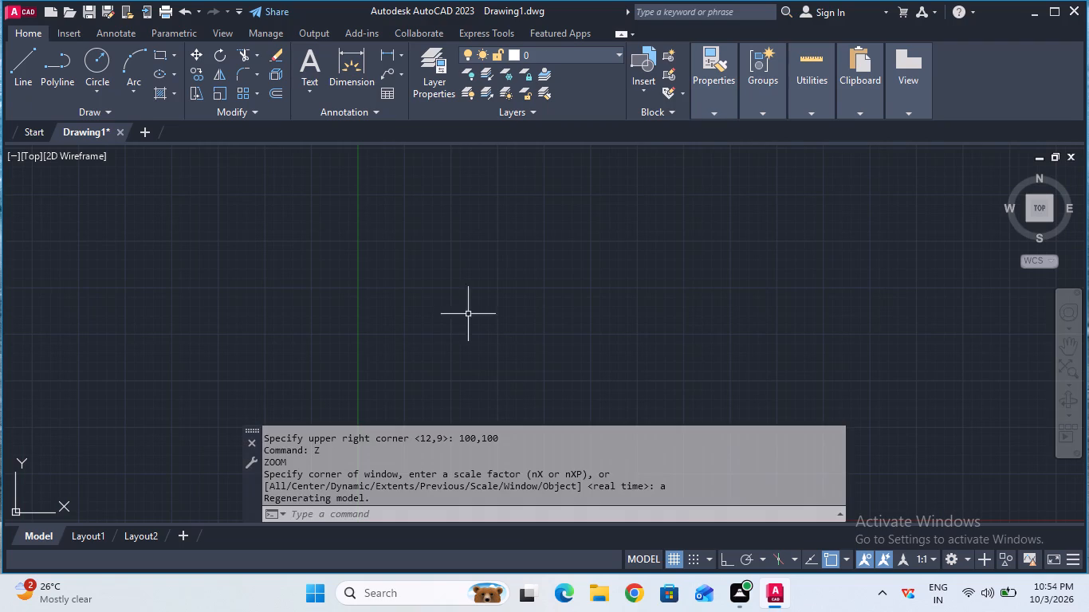
Make Aligned the active dimension tool and turn on Ortho mode.
click(400, 57)
click(411, 114)
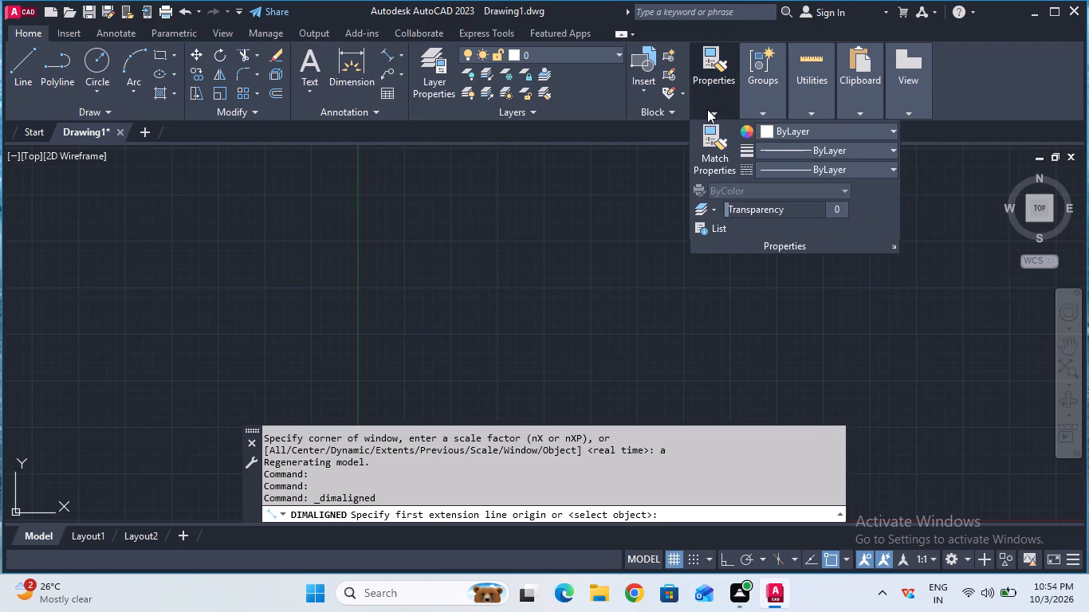
key(F8)
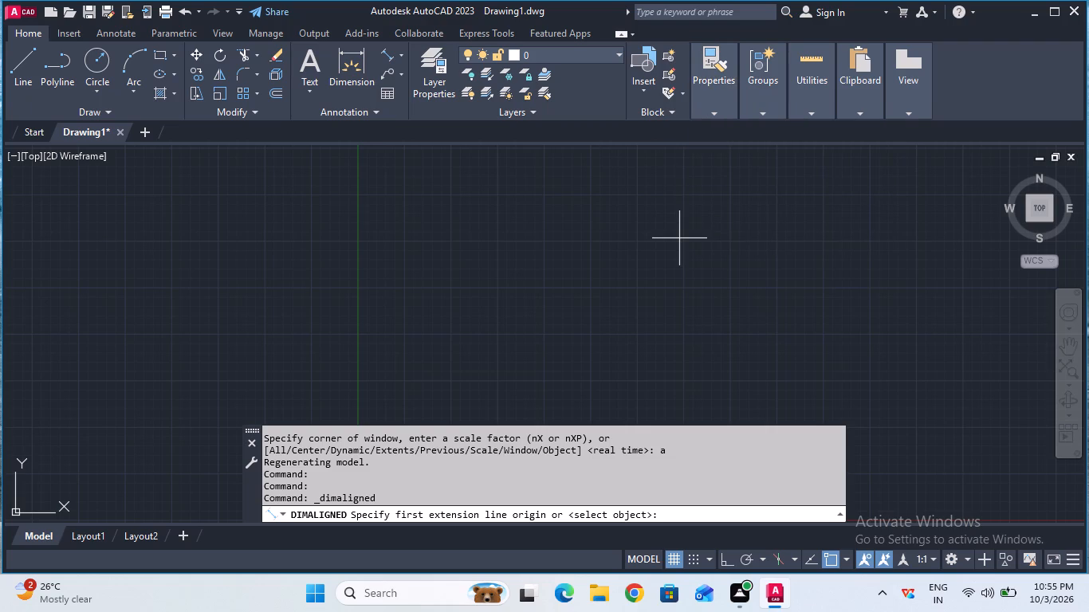
key(F8)
Load the CENTER linetype from acad.lin into the drawing.
click(709, 95)
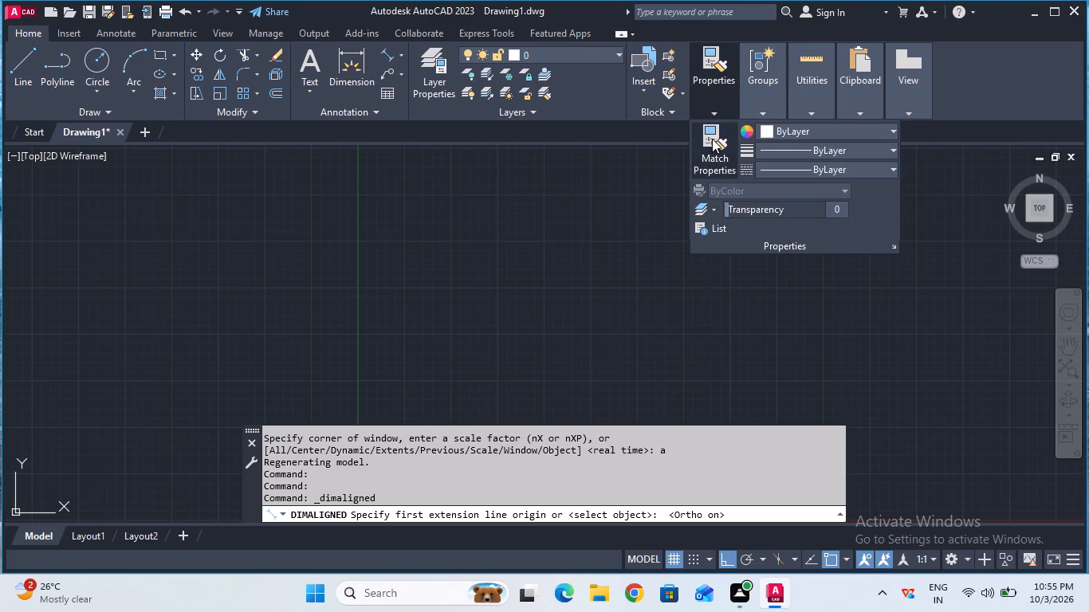
click(712, 139)
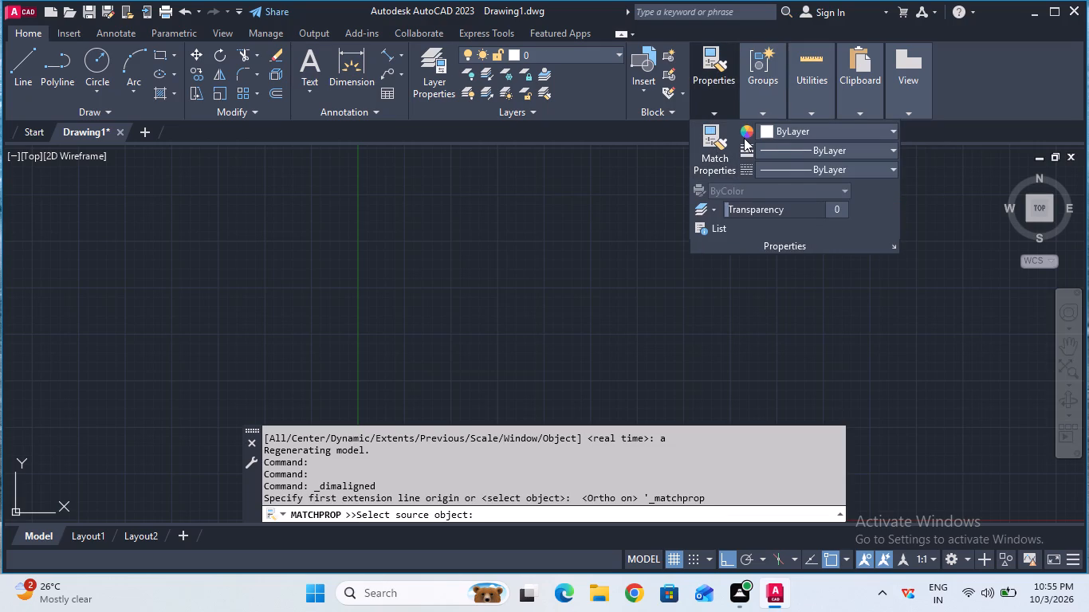
click(800, 171)
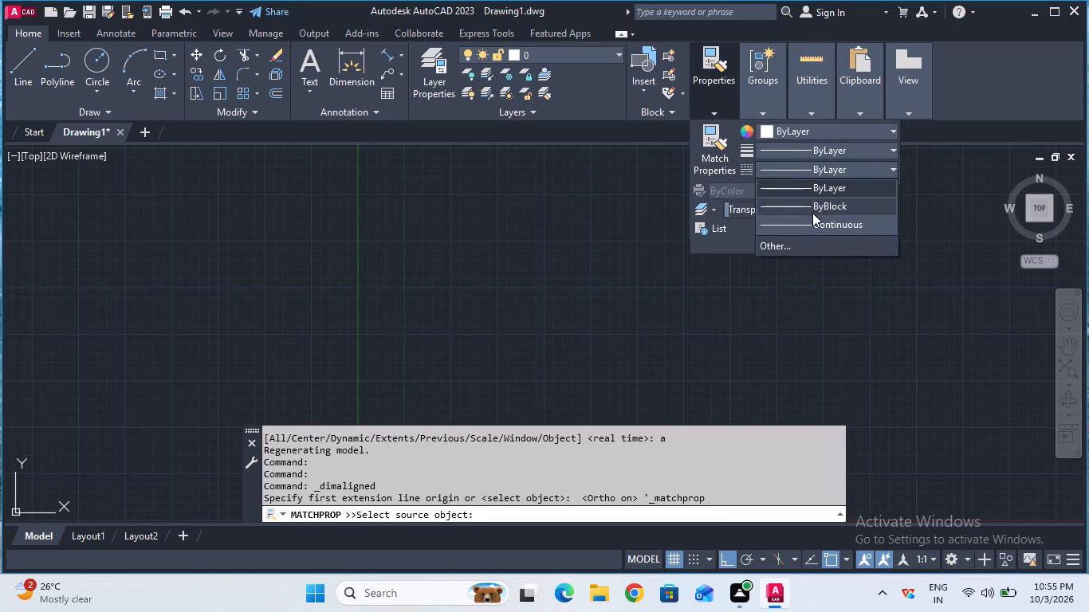
click(809, 241)
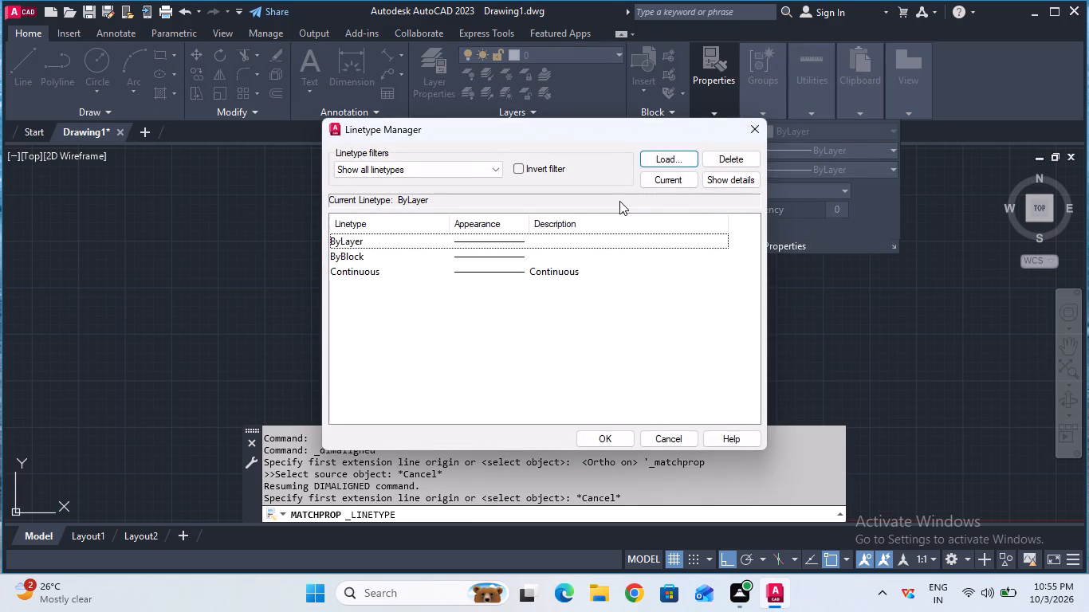
click(653, 158)
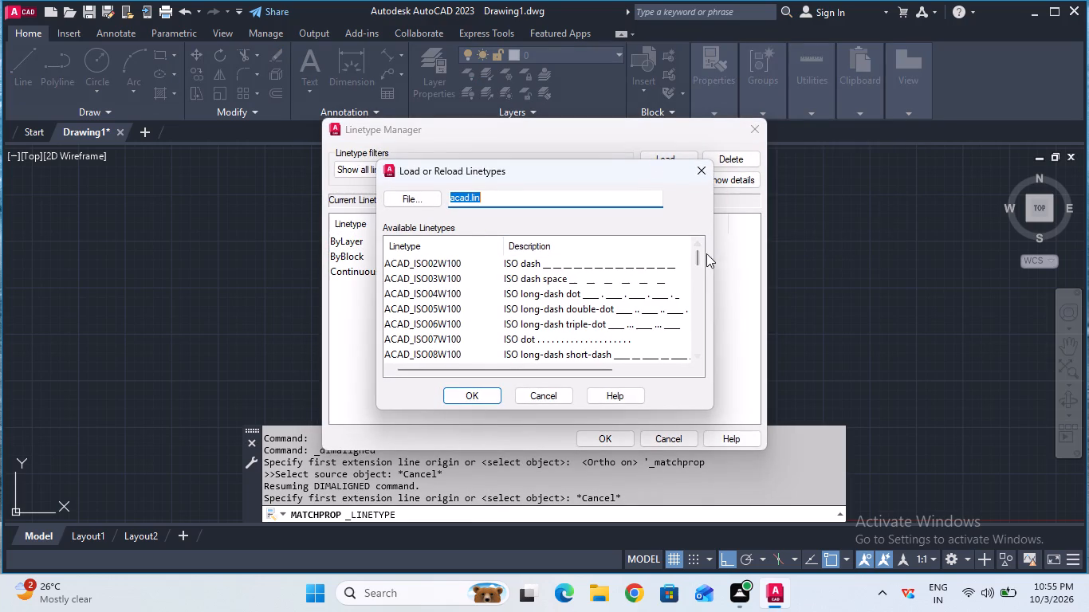
drag(697, 257, 695, 275)
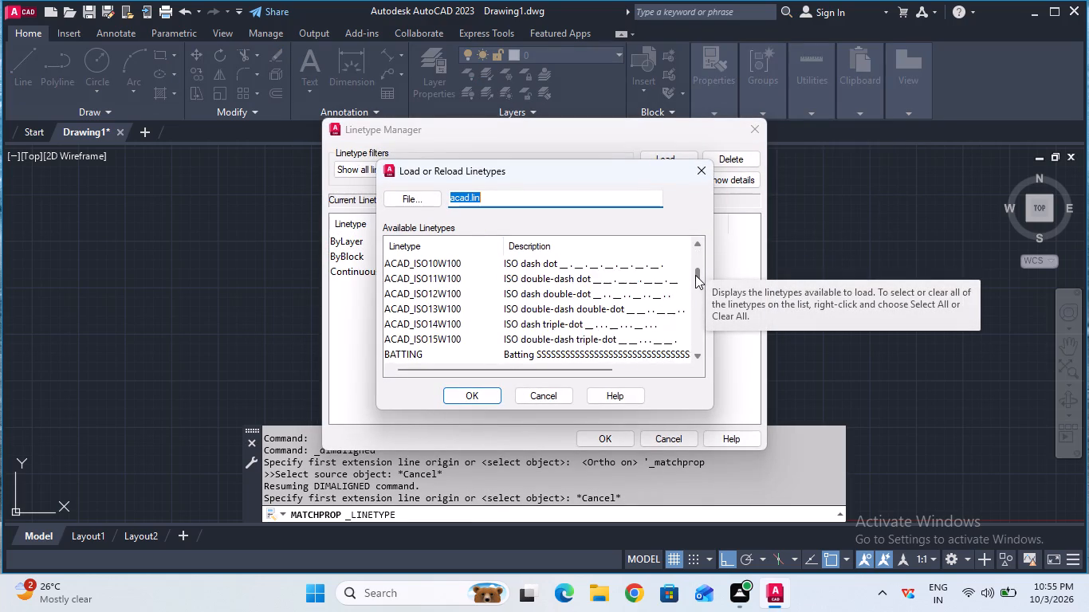
drag(695, 275, 693, 288)
click(521, 325)
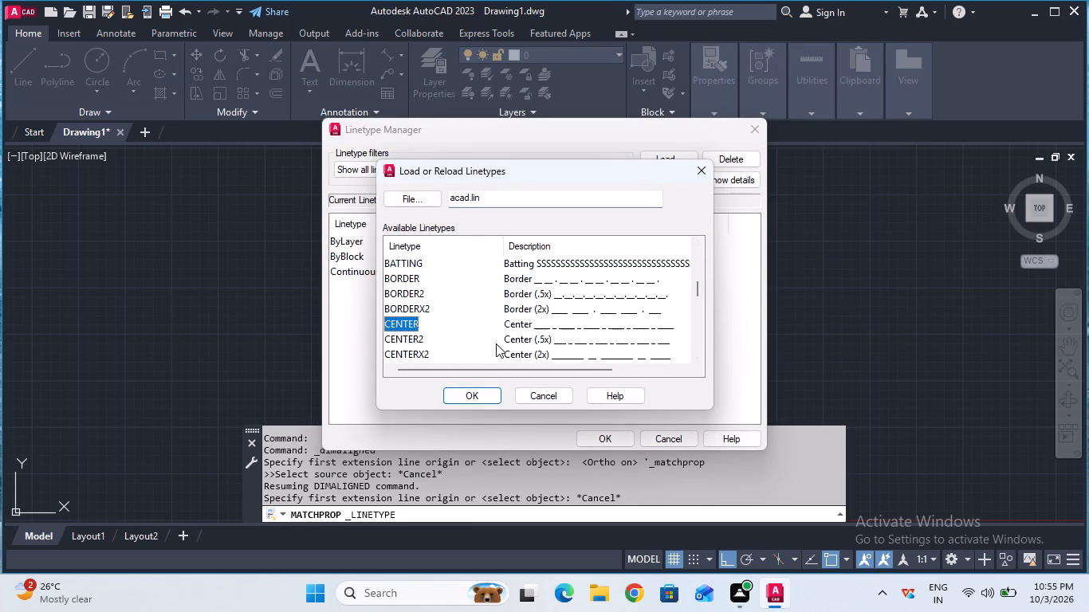
click(473, 393)
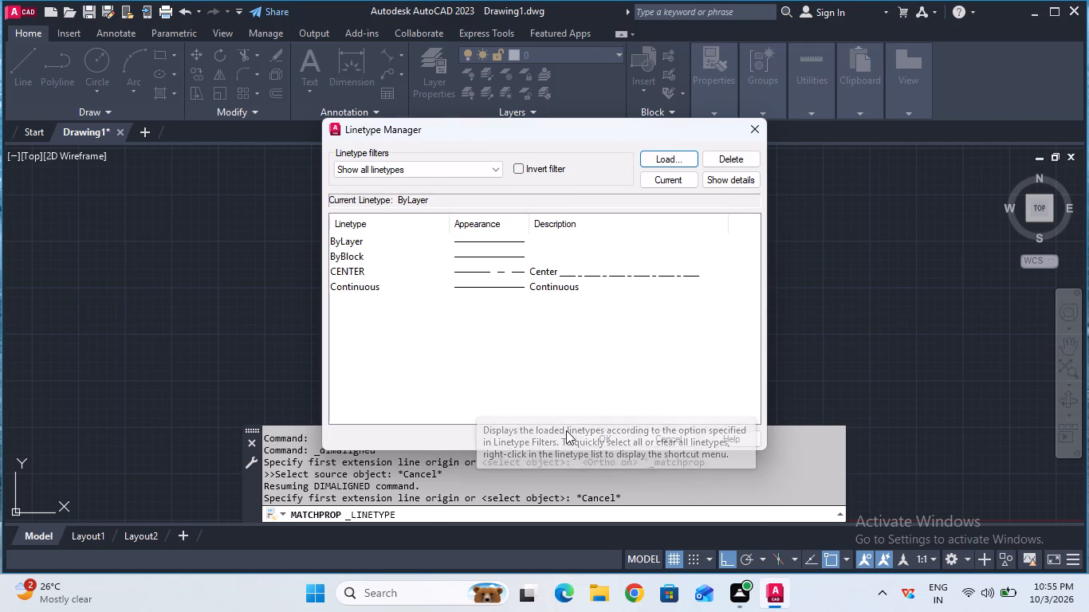
click(592, 438)
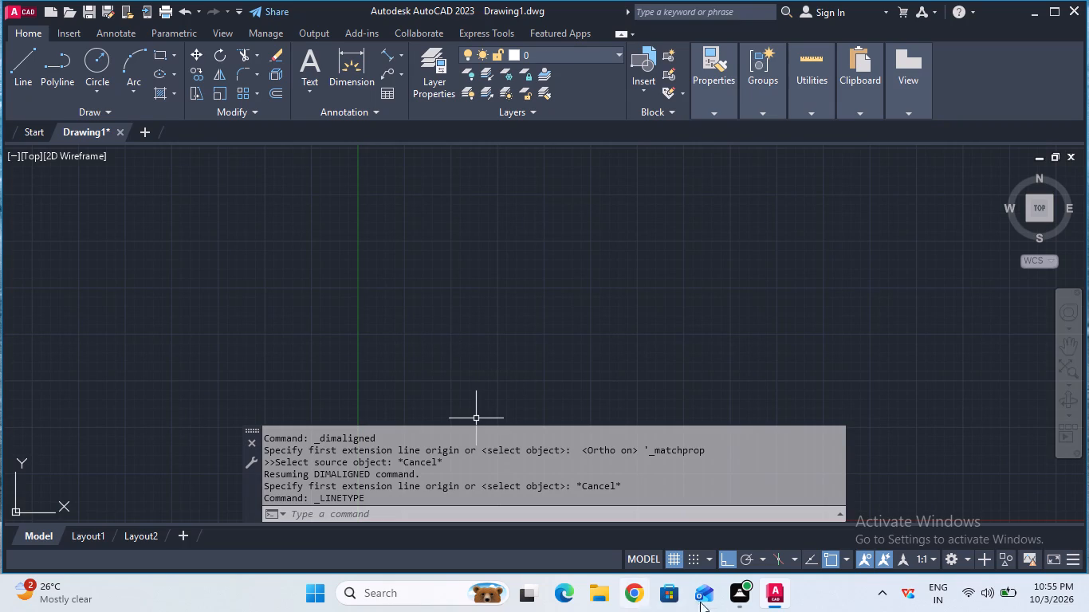
Switch to isometric drafting on the Top isoplane.
click(794, 553)
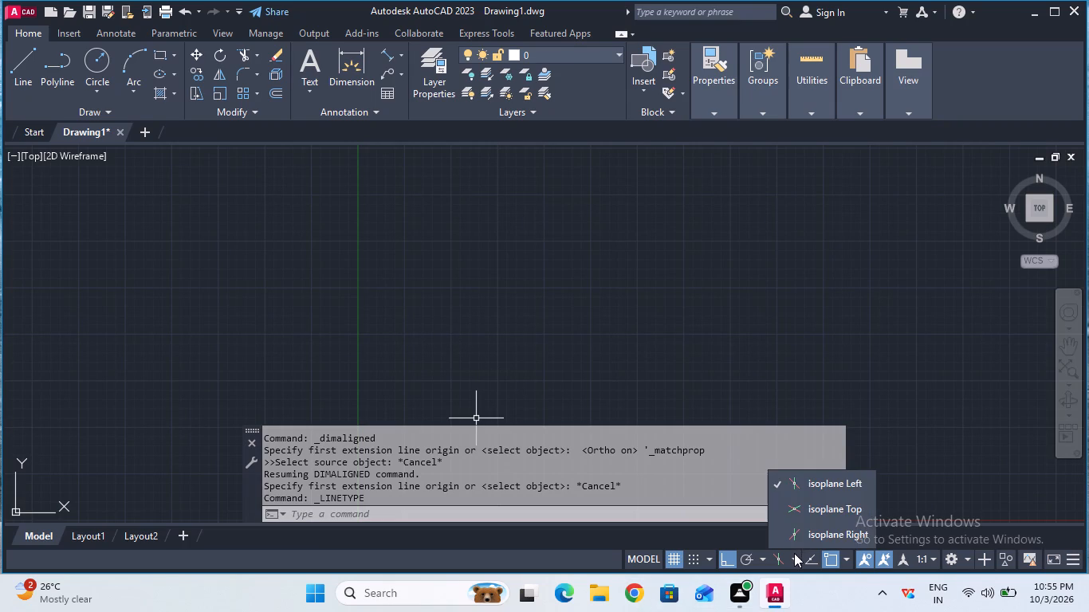
click(816, 516)
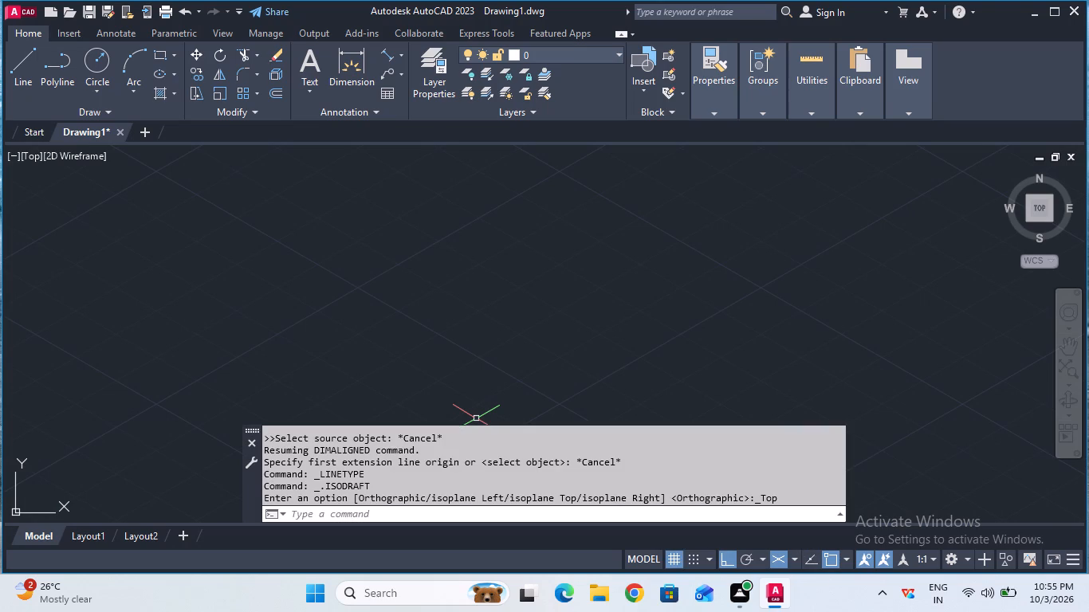
Draw a 30 mm line descending to the right at 330° along the isometric axis.
click(31, 88)
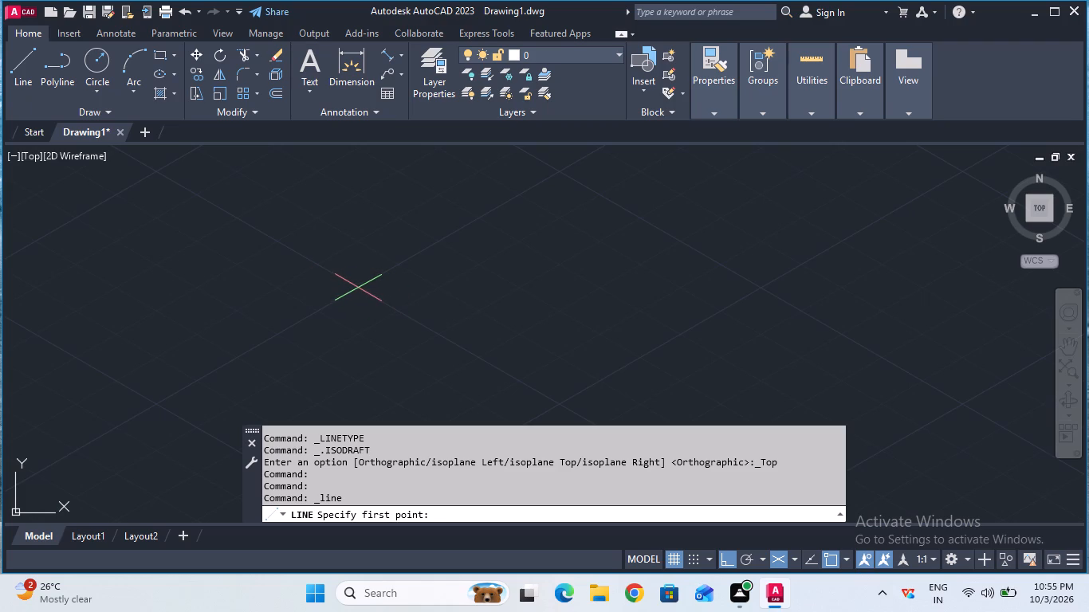
click(358, 288)
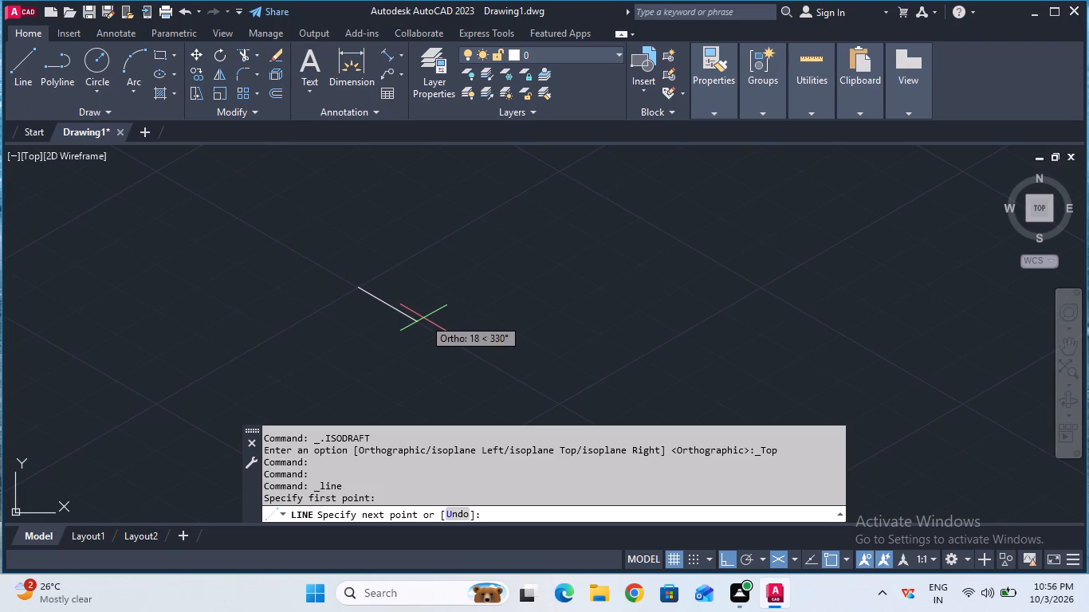
key(3)
key(0)
key(Return)
key(Escape)
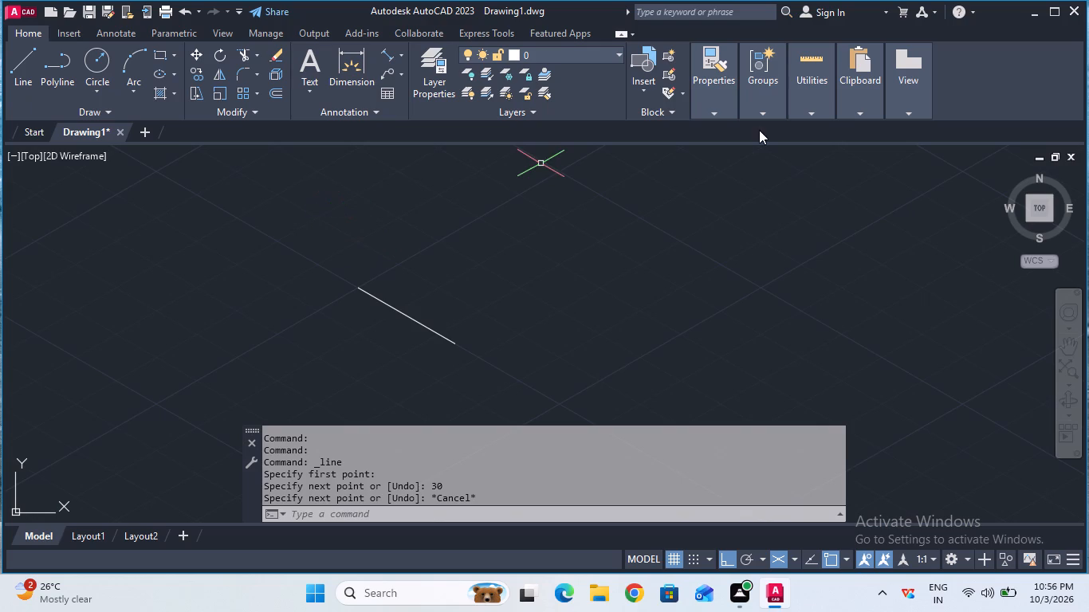
With the CENTER linetype current, draw a 38 mm vertical line upward from the 30 mm line's midpoint on the Right isoplane.
click(721, 113)
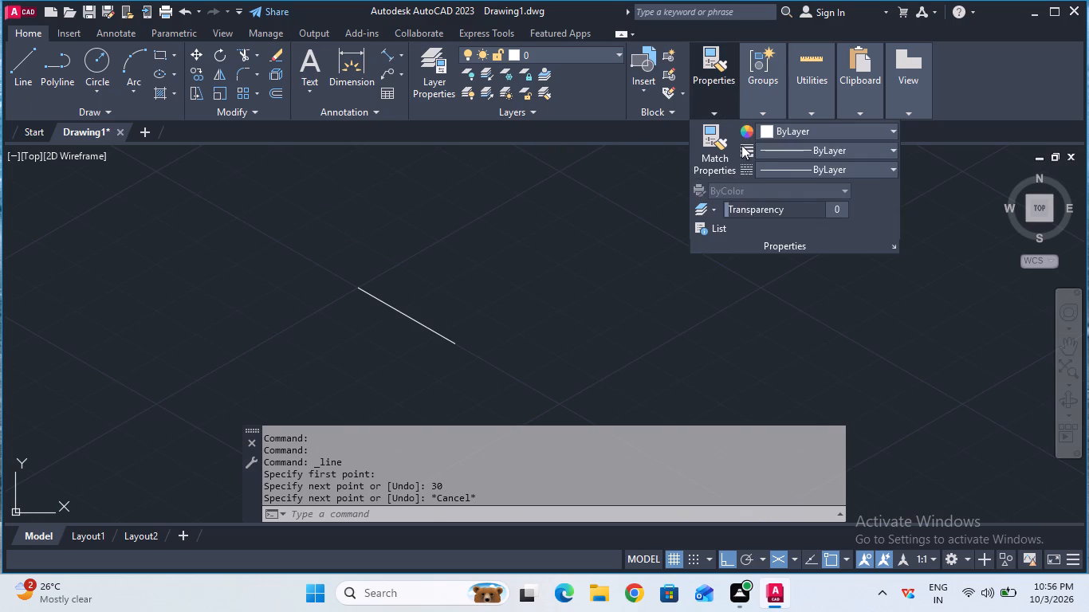
click(776, 164)
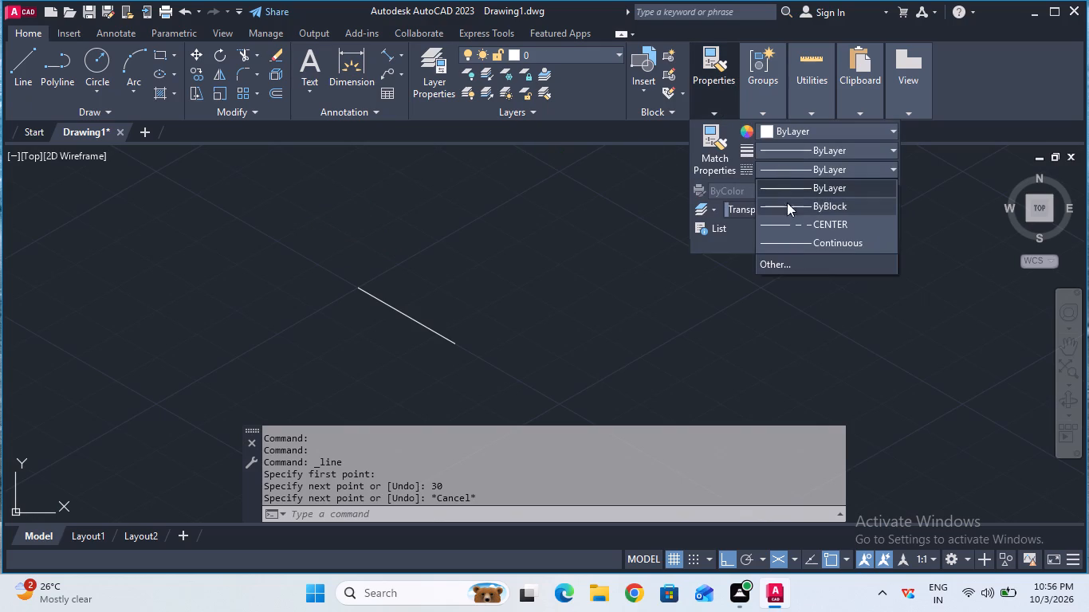
click(794, 223)
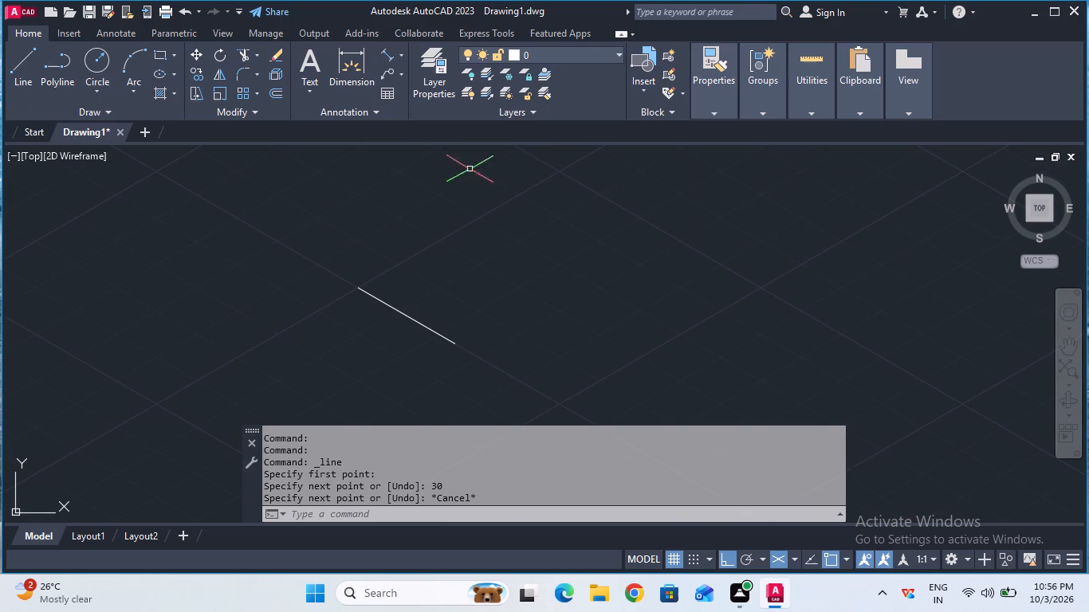
click(27, 57)
click(406, 315)
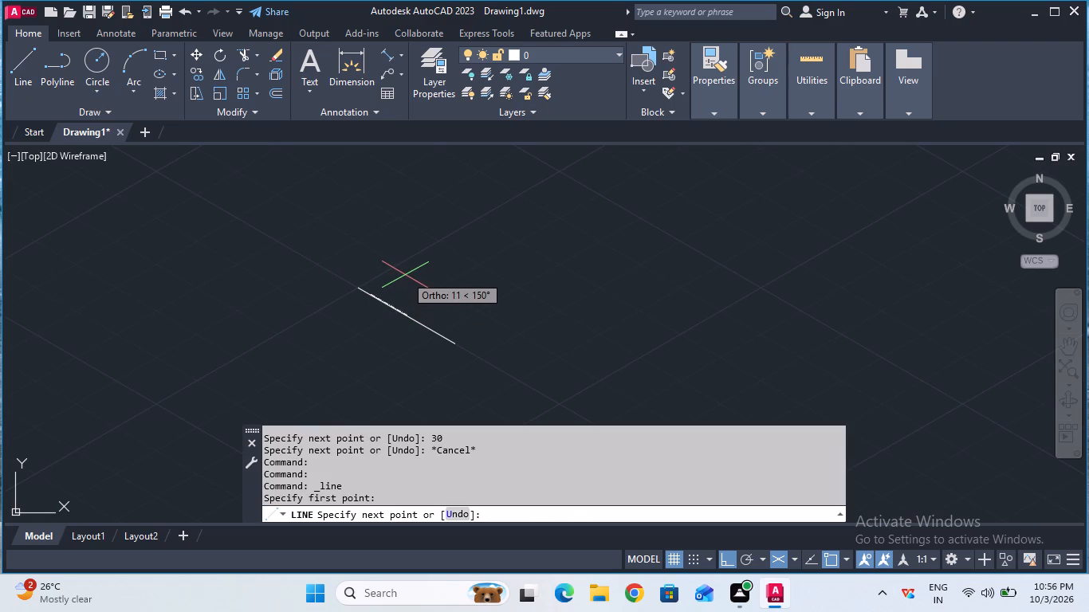
key(F5)
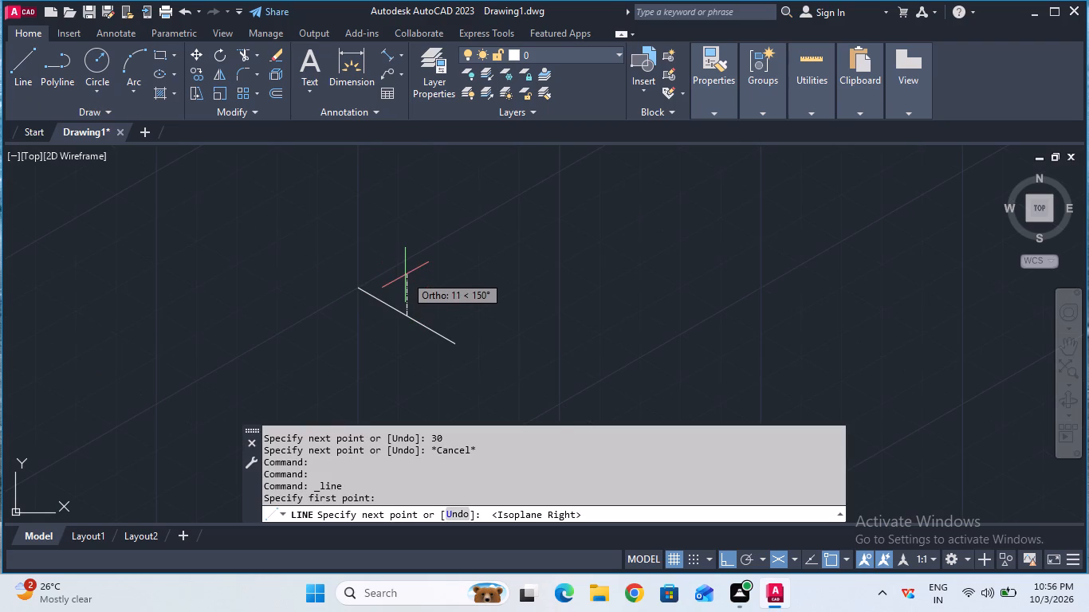
text(38)
key(Return)
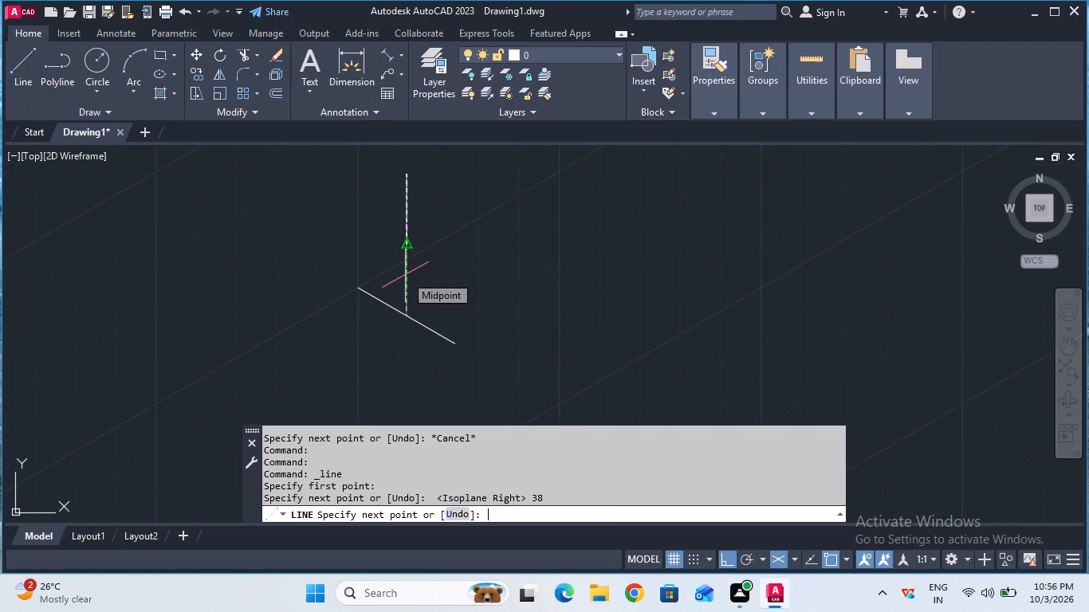
key(Escape)
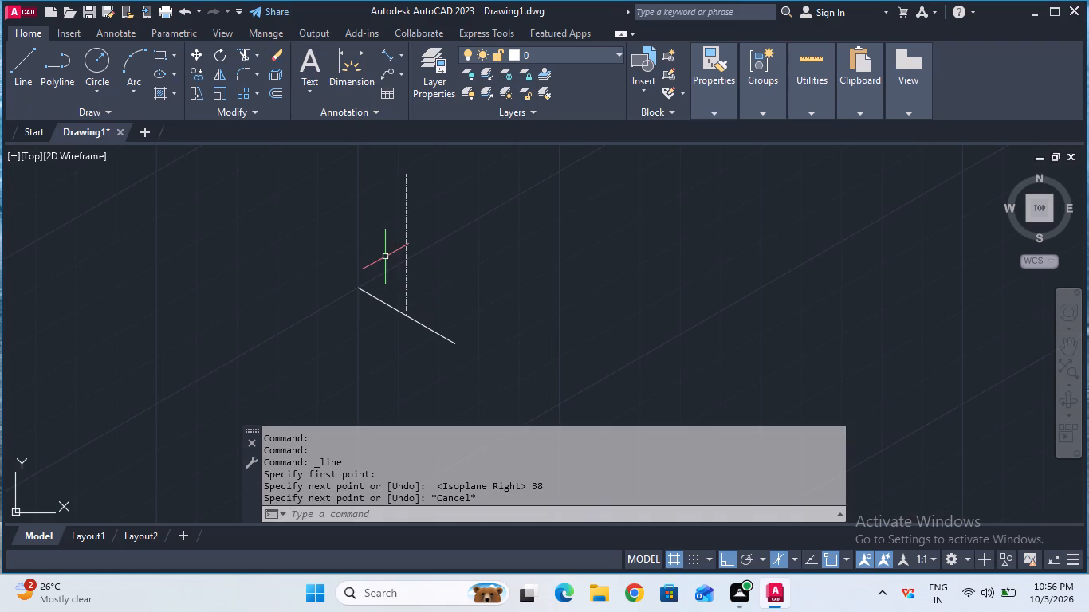
Set the current linetype to ByBlock.
ctrl+scroll(385, 257, down, 1)
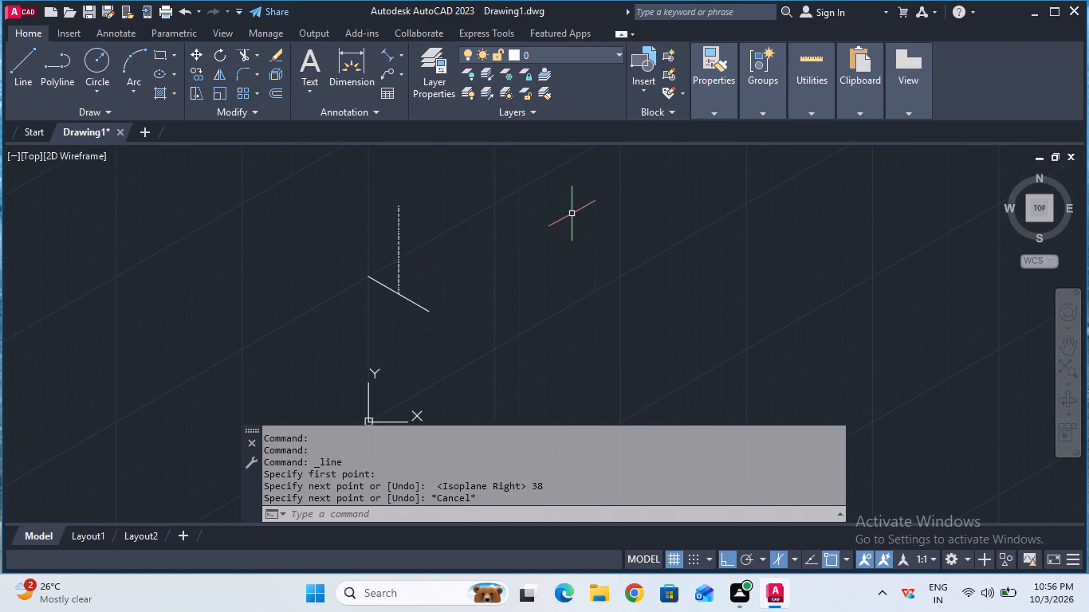
click(672, 106)
click(672, 106)
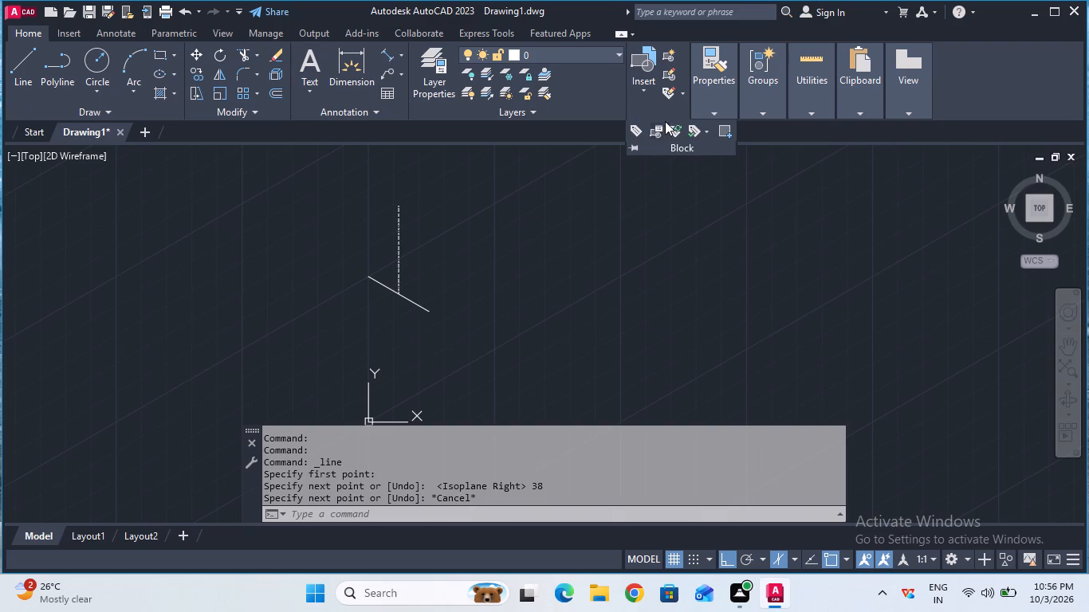
click(620, 191)
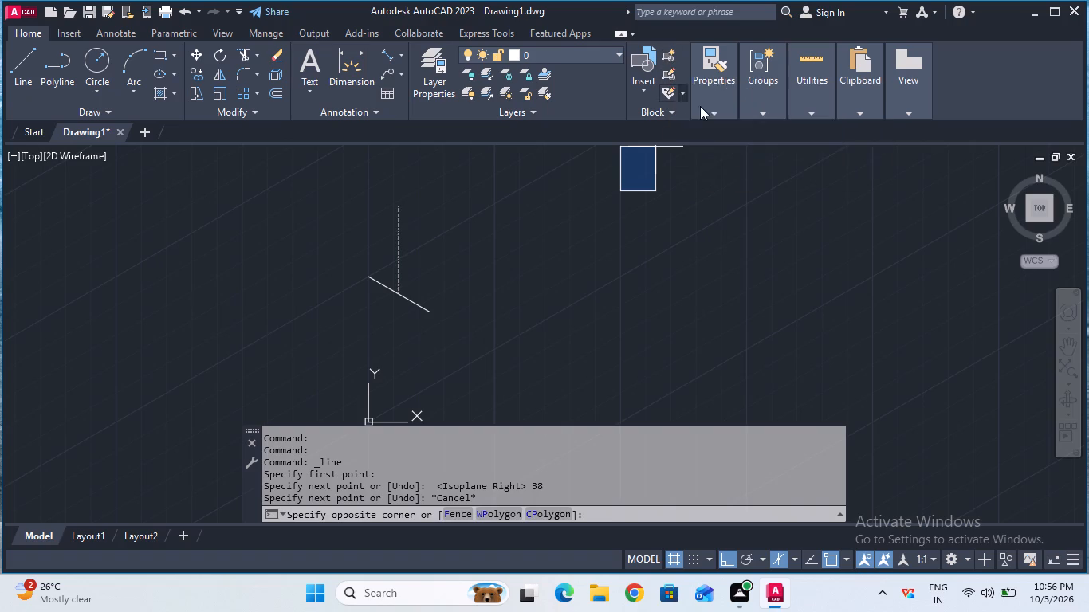
click(717, 112)
click(715, 109)
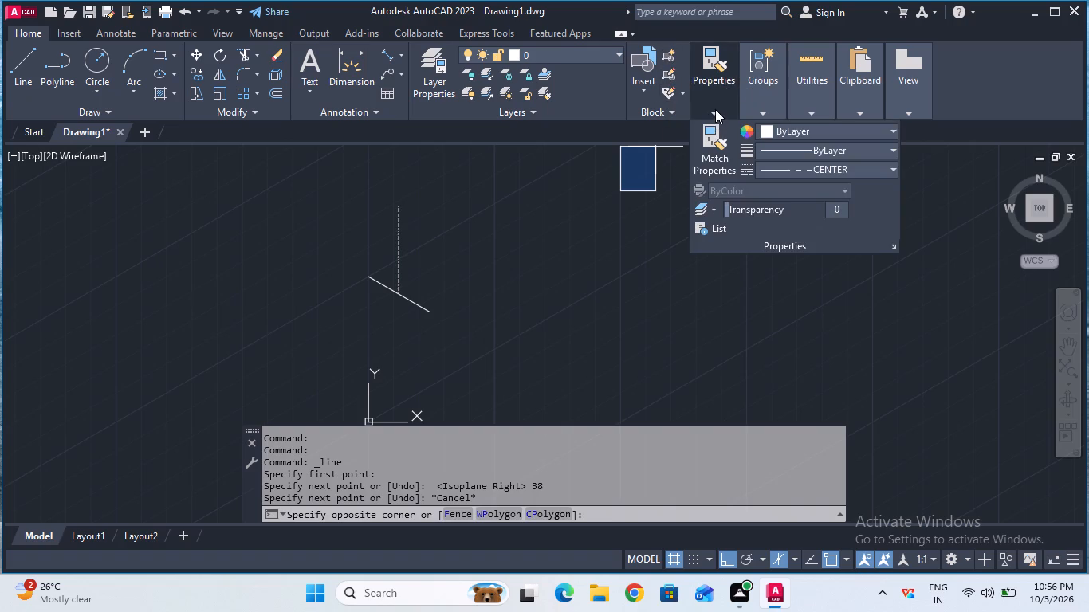
click(771, 165)
click(779, 206)
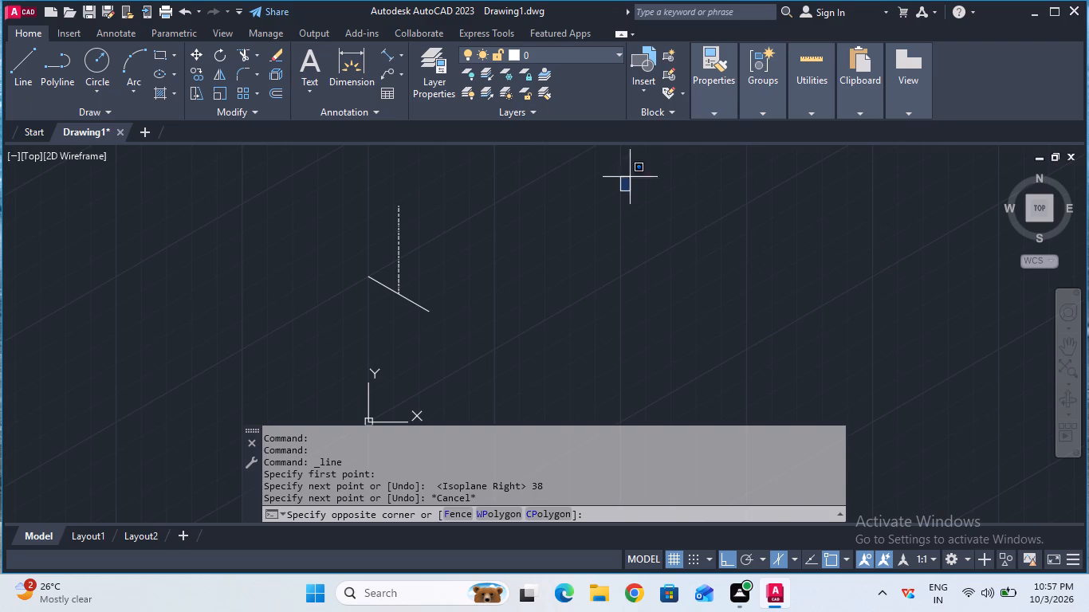
key(Escape)
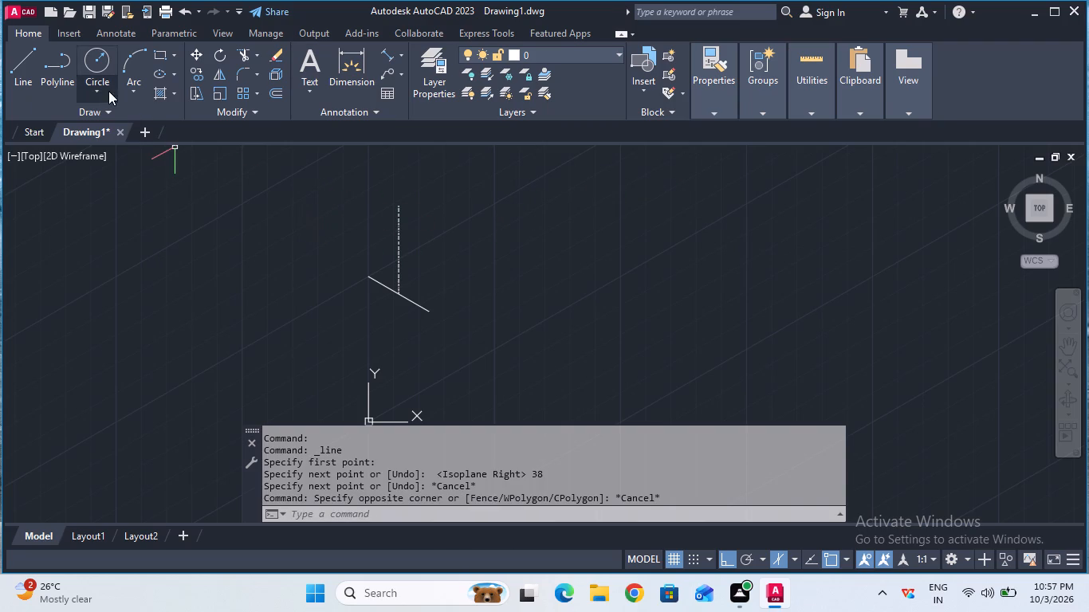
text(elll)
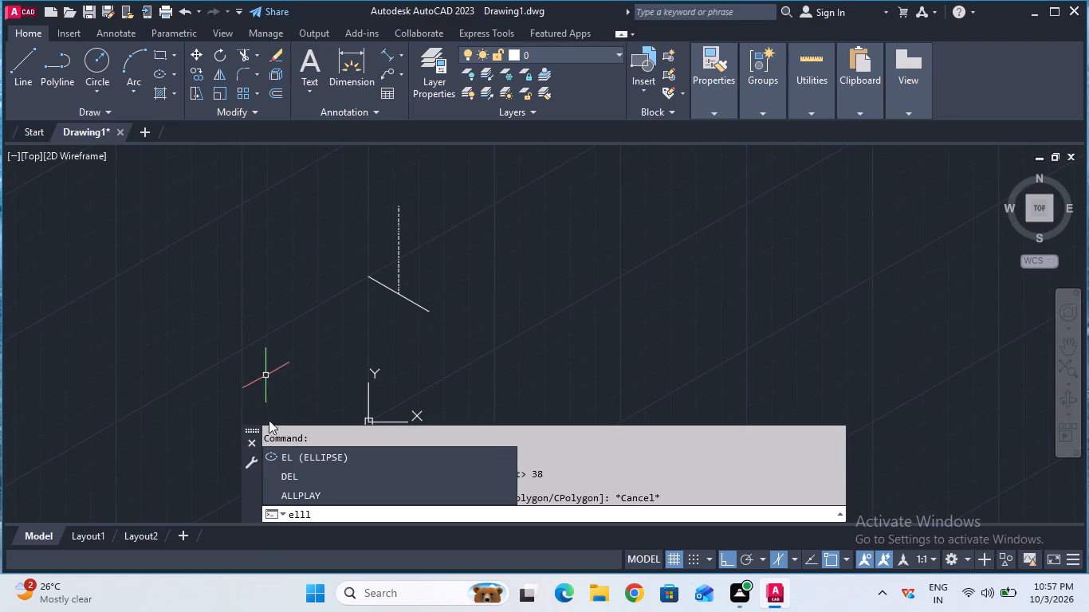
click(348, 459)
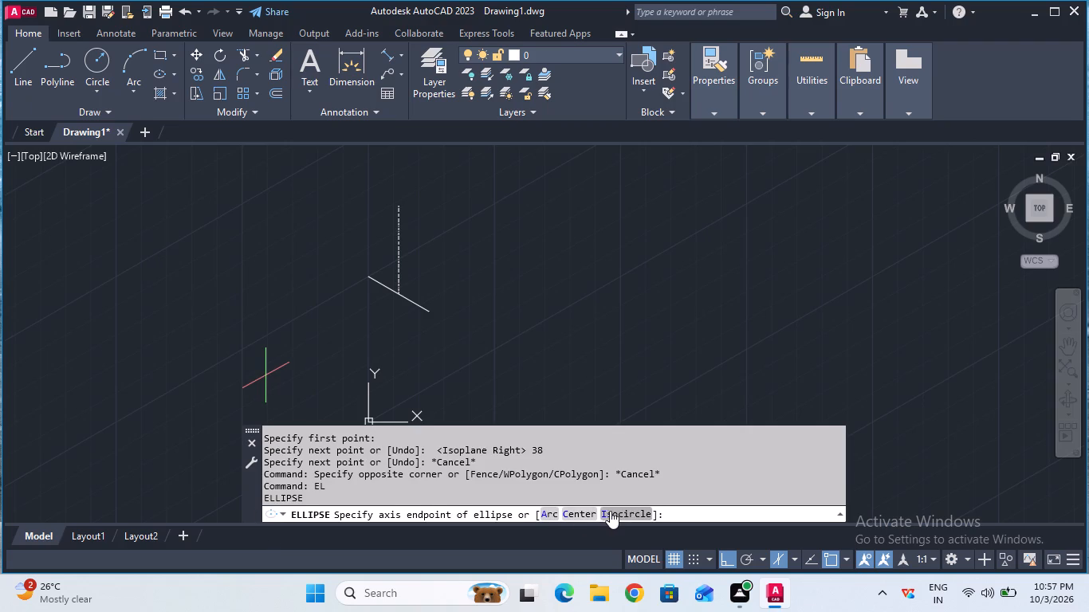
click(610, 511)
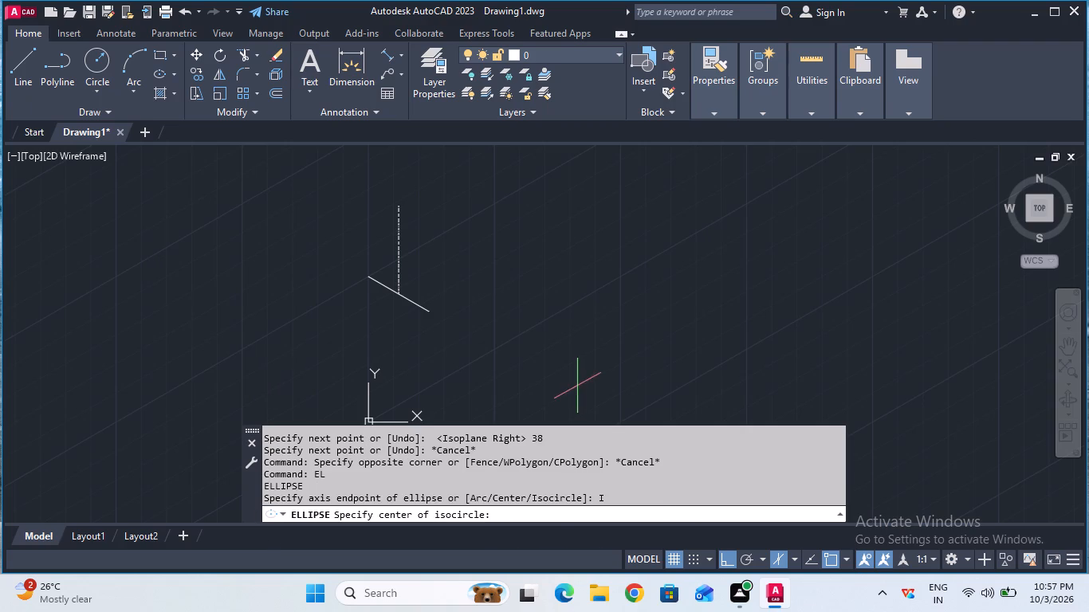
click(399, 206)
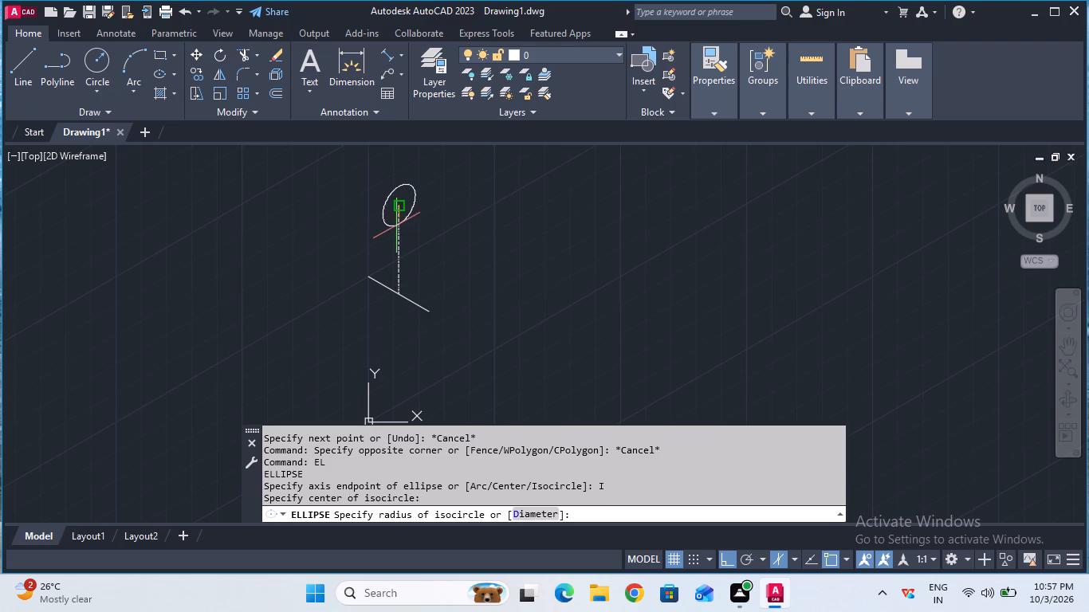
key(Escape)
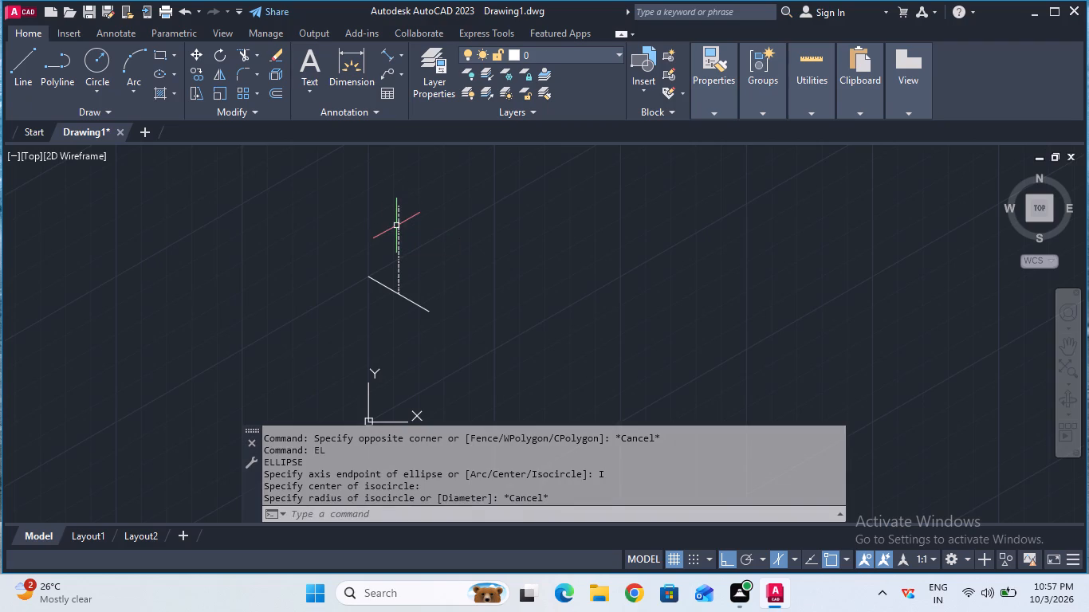
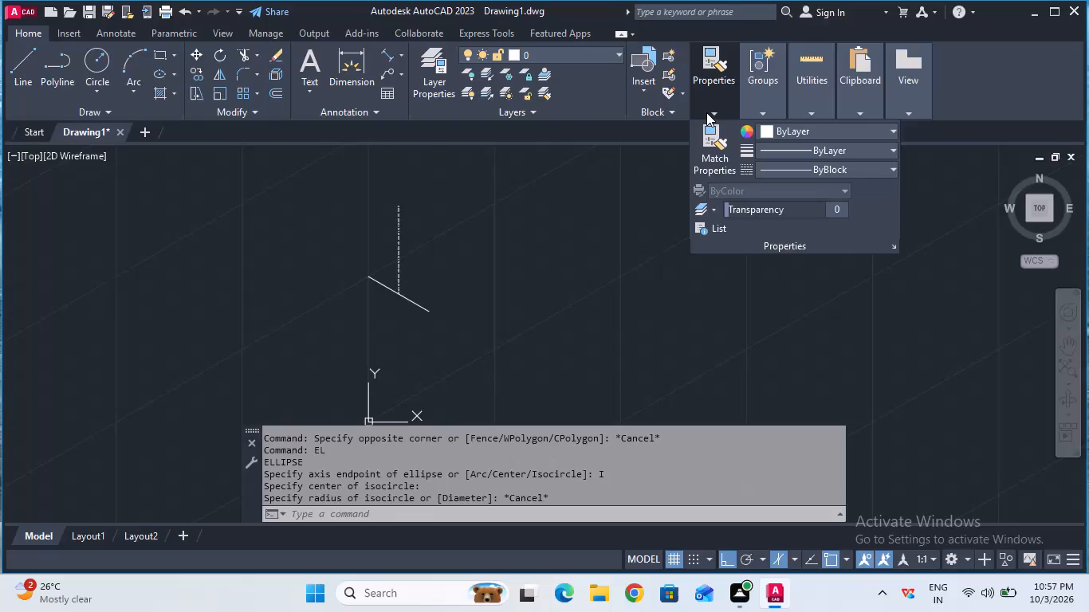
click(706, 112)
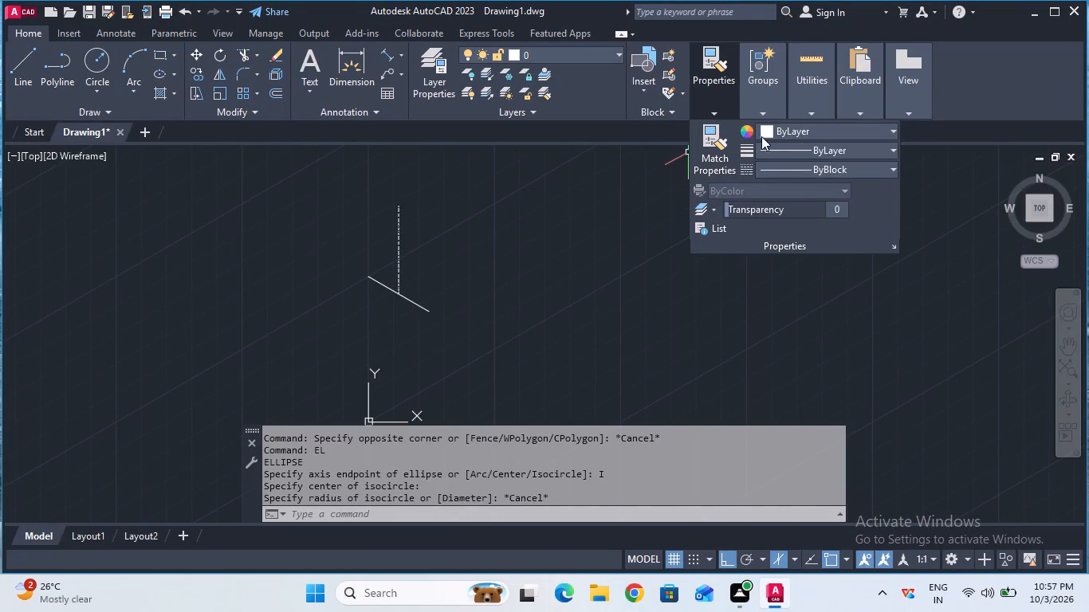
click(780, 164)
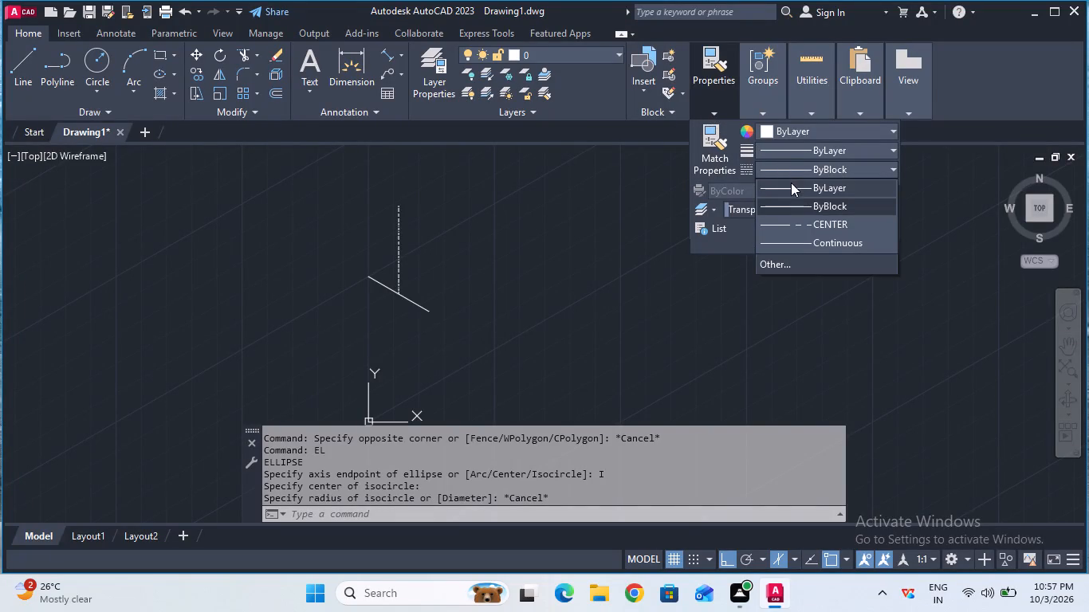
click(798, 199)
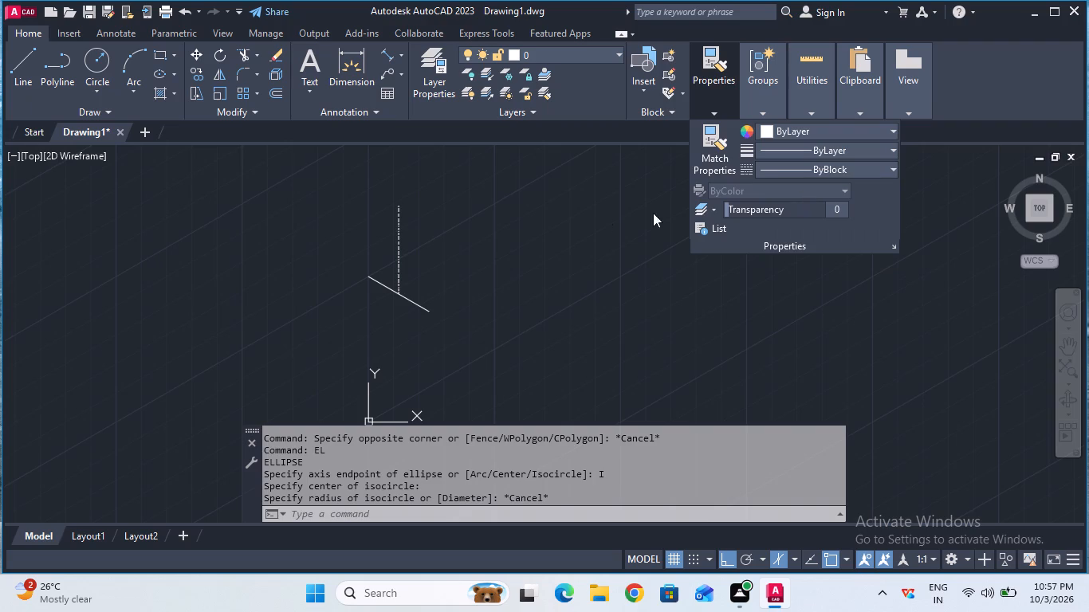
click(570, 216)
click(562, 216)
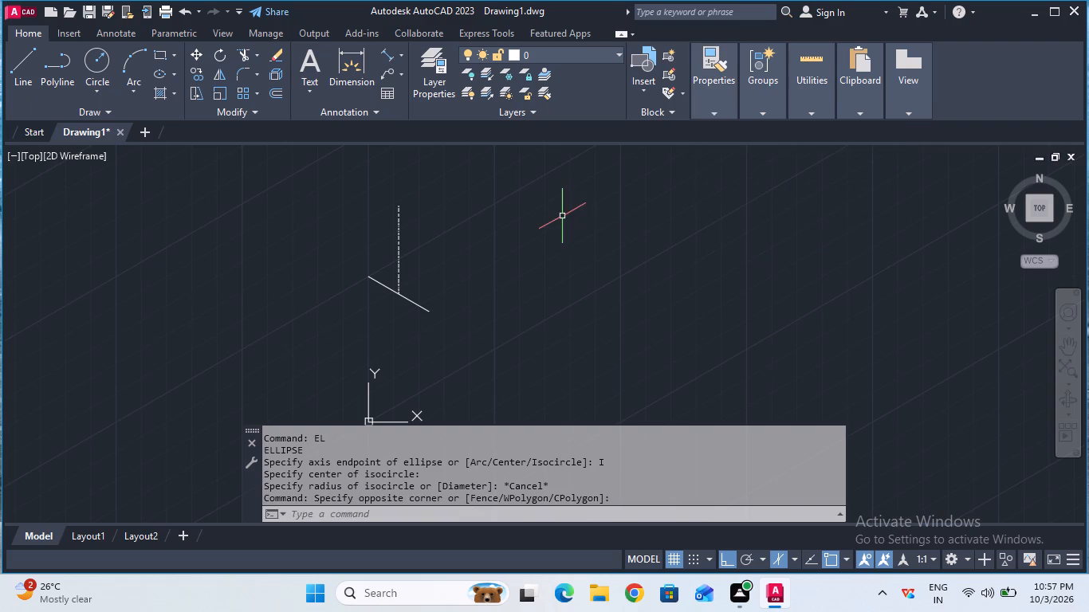
Draw a 32 mm diameter isocircle on the Left isoplane, centred on the upper end of the vertical centre line.
text(ell)
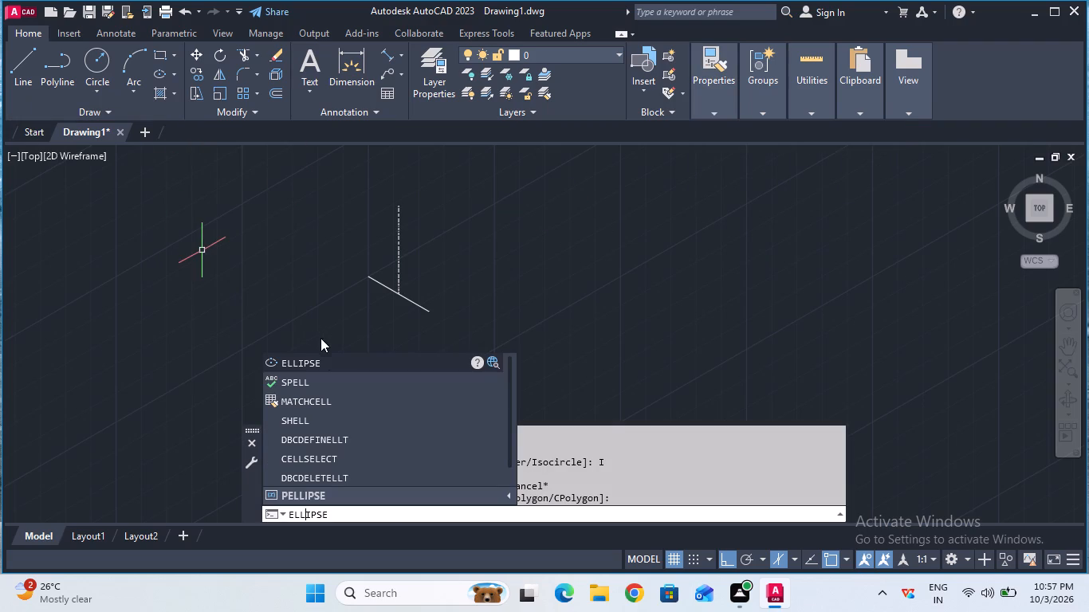
click(330, 361)
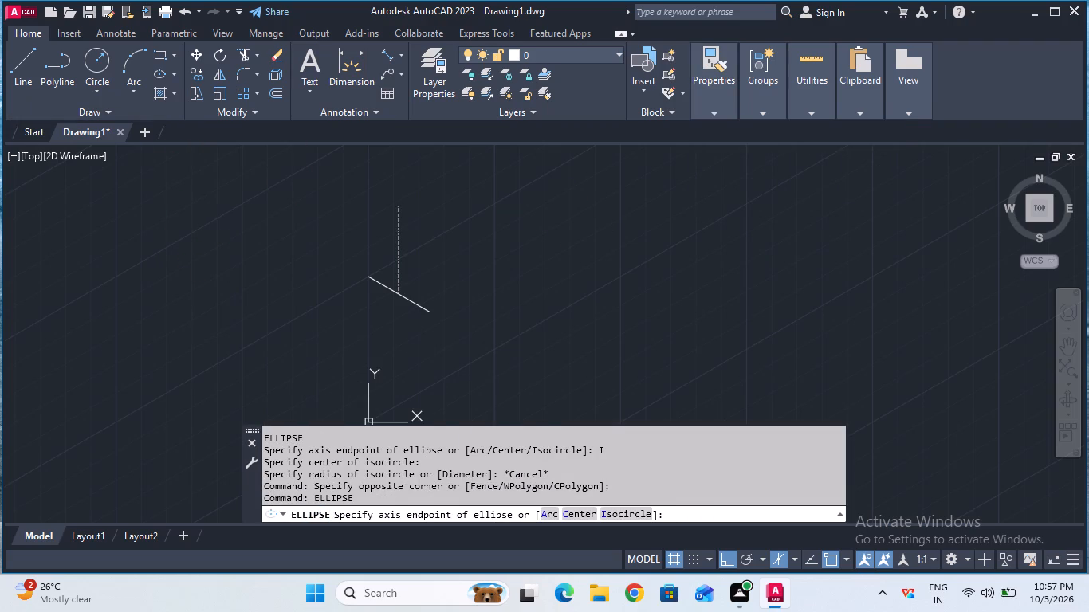
click(611, 511)
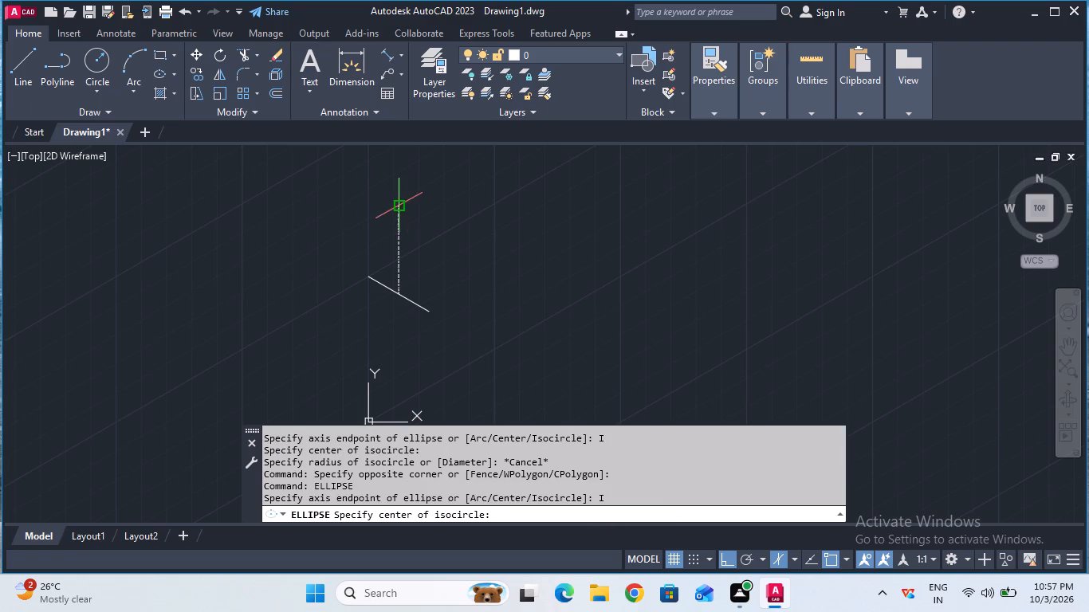
click(395, 203)
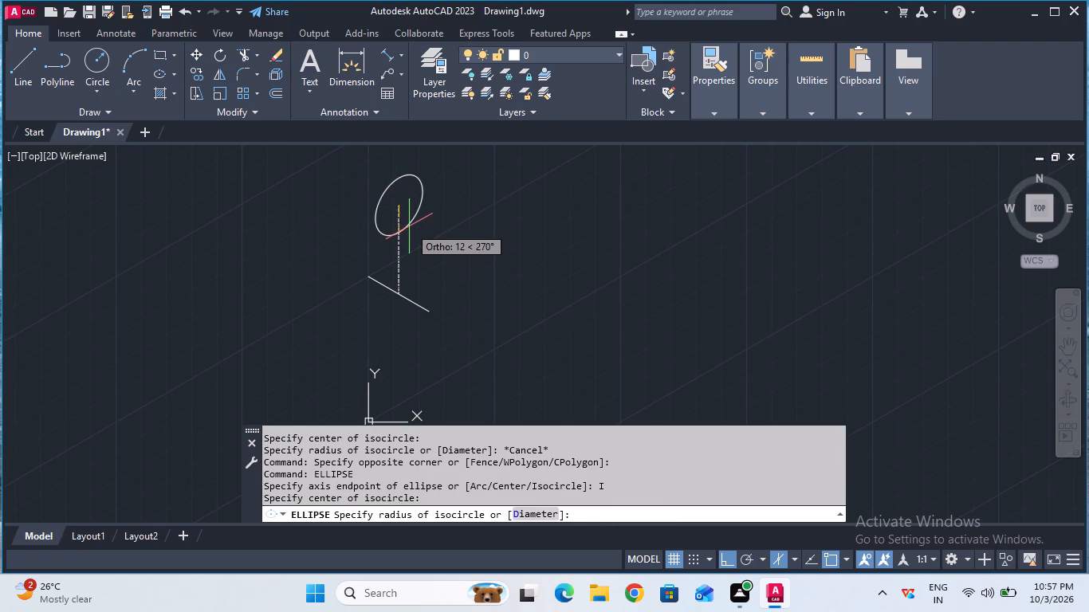
key(F5)
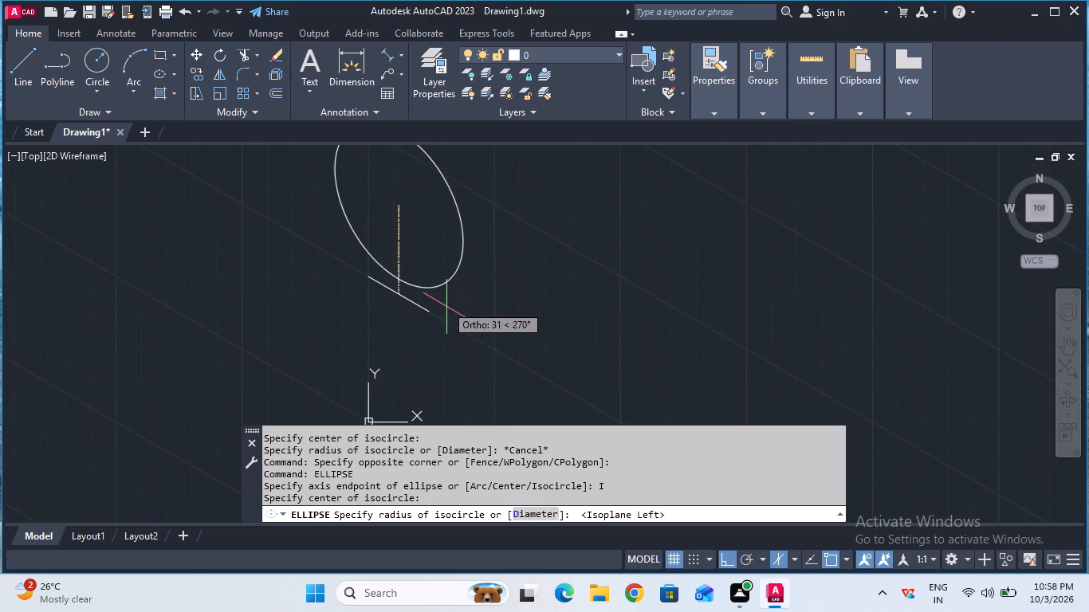
click(529, 514)
click(530, 514)
text(32)
key(Return)
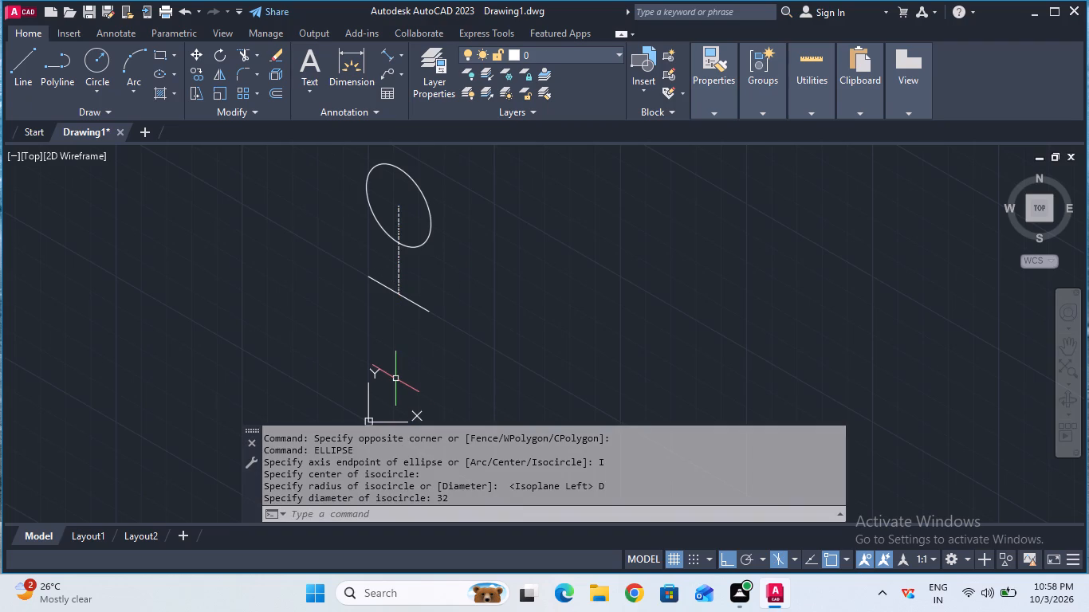
Draw a concentric 45 mm diameter isocircle on the Left isoplane, centred on the upper end of the centre line.
key(e)
text(ll)
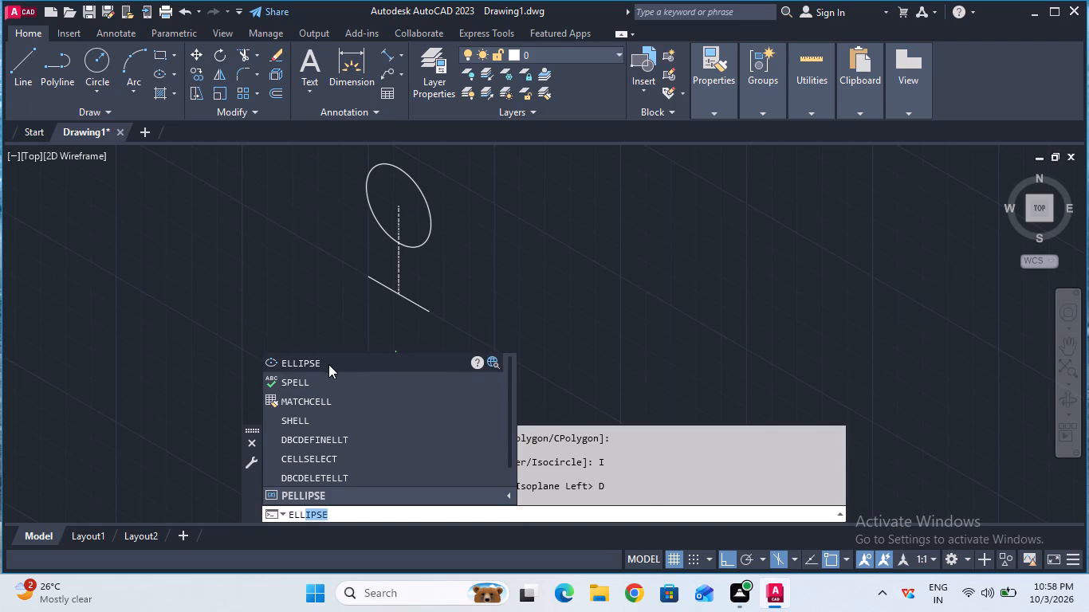
click(328, 363)
click(638, 512)
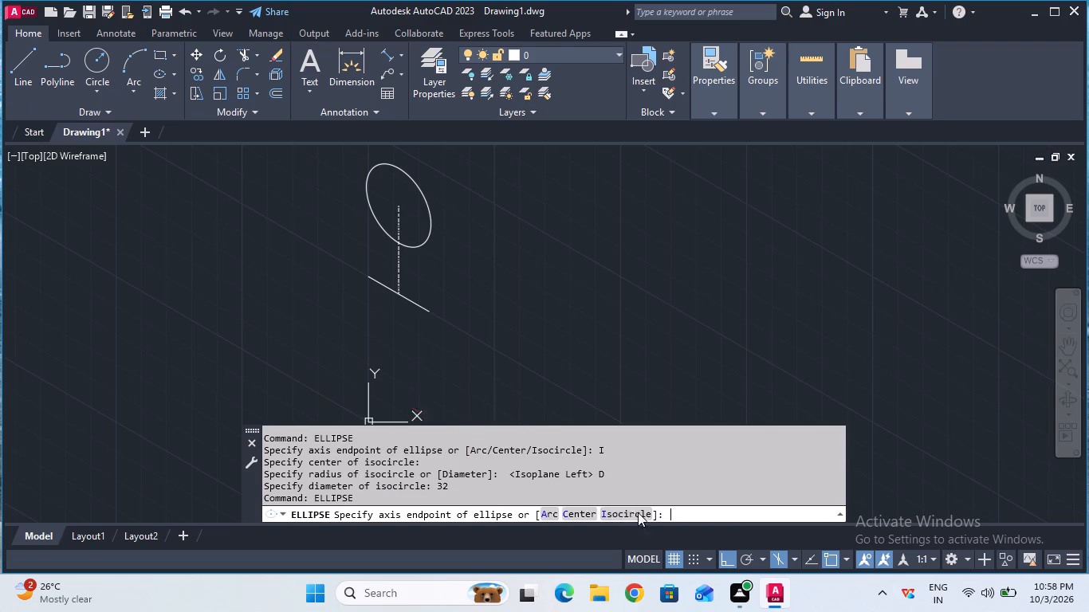
click(398, 206)
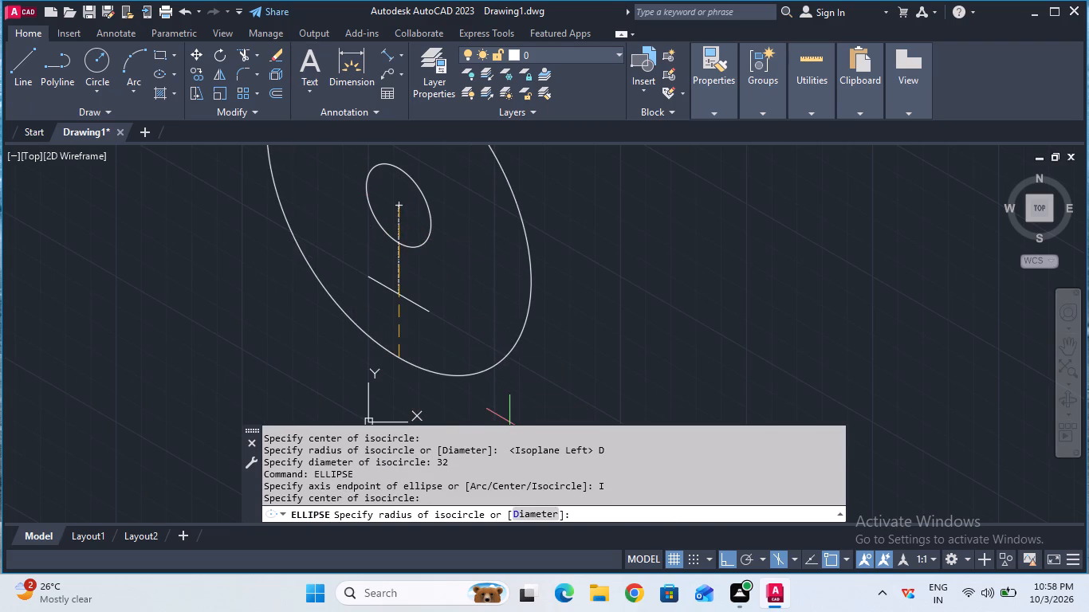
click(541, 508)
key(4)
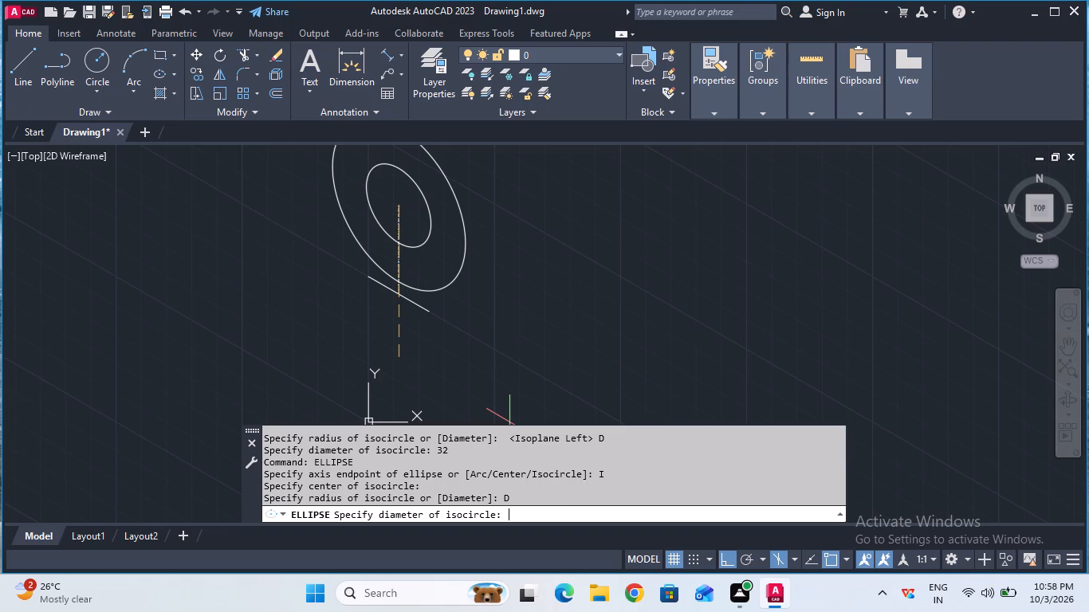
key(5)
key(Return)
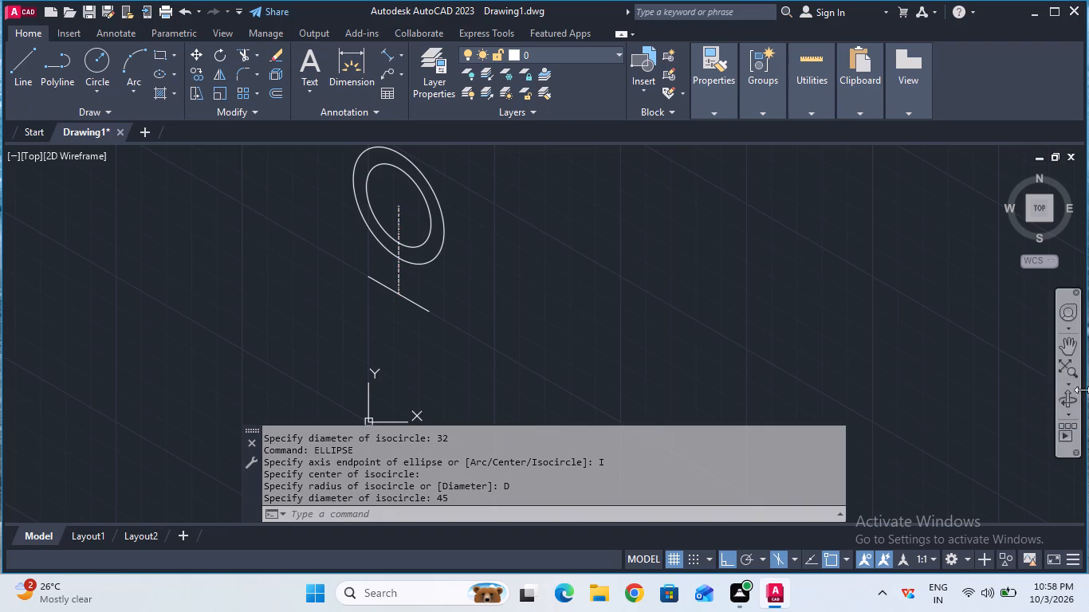
Draw a 15 mm line vertically upward from the upper-left end of the 30 mm base line.
click(1069, 355)
drag(913, 316, 938, 366)
key(Escape)
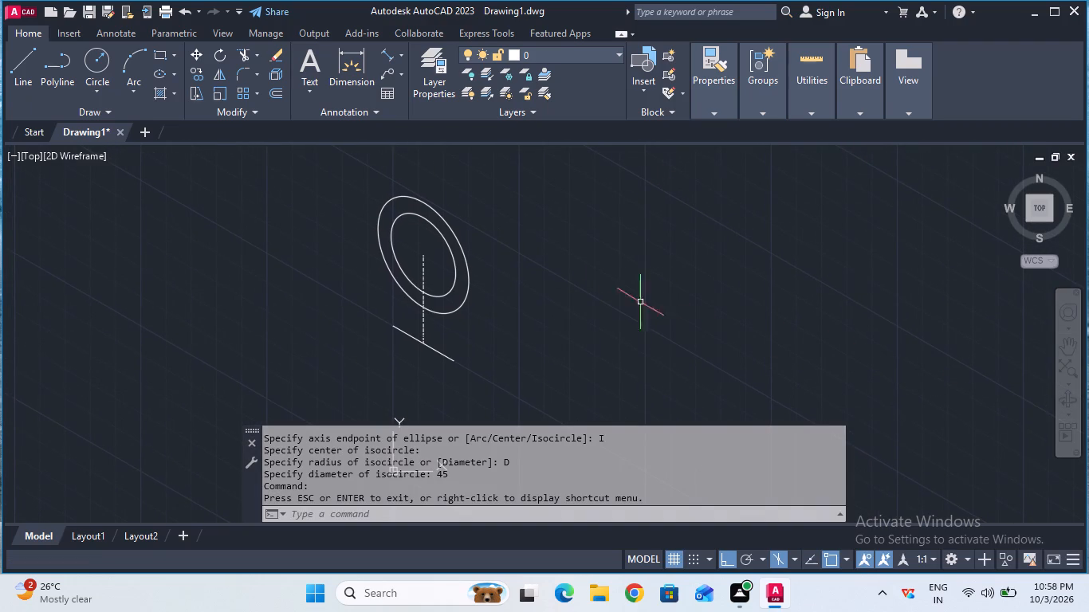
click(29, 58)
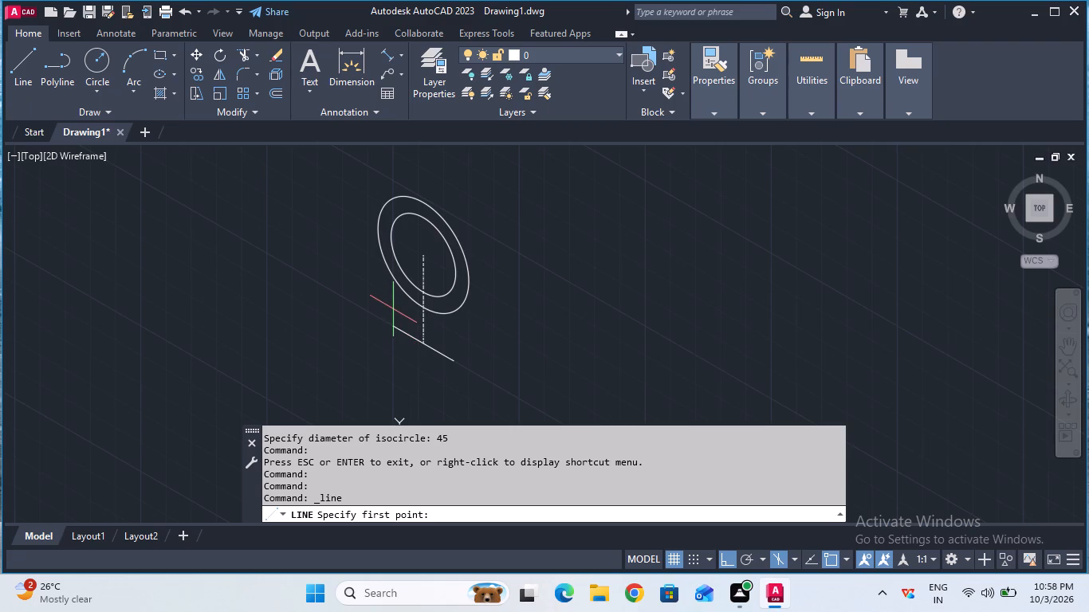
click(394, 327)
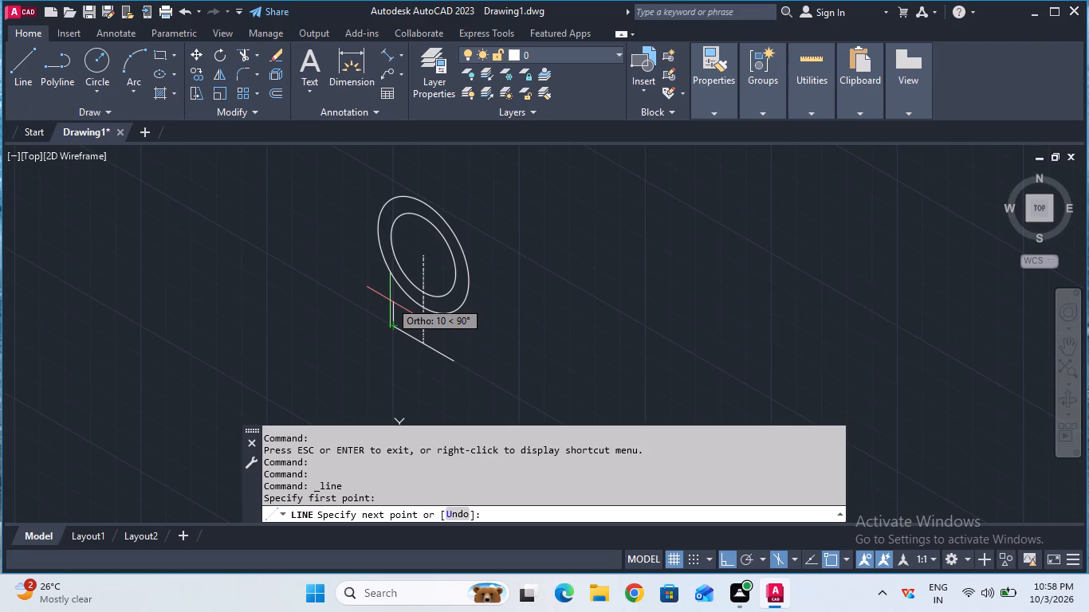
key(2)
key(0)
key(BackSpace)
key(BackSpace)
text(15)
key(Return)
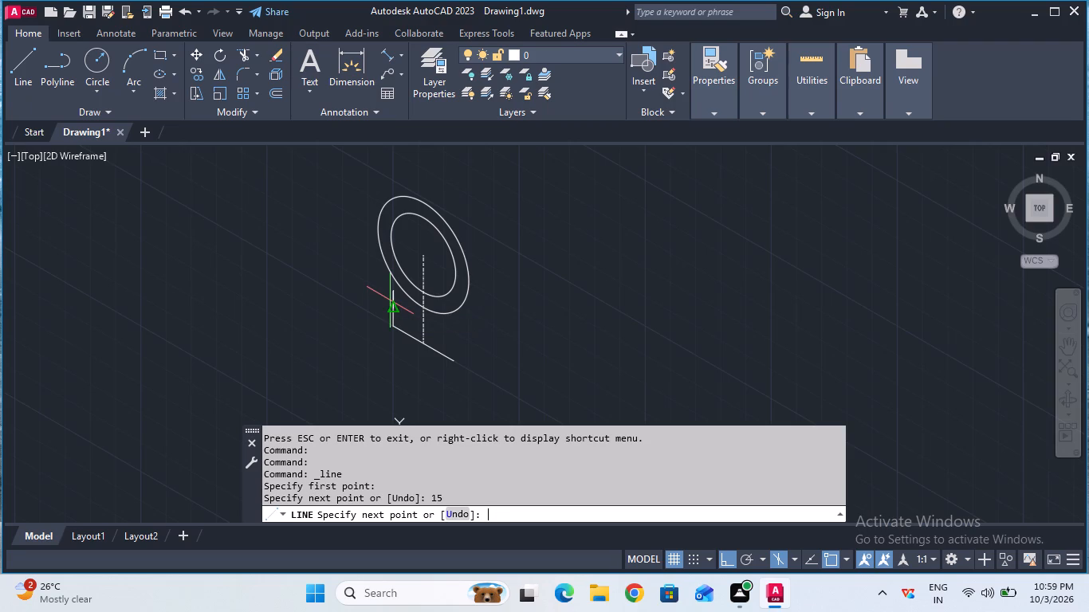
key(Escape)
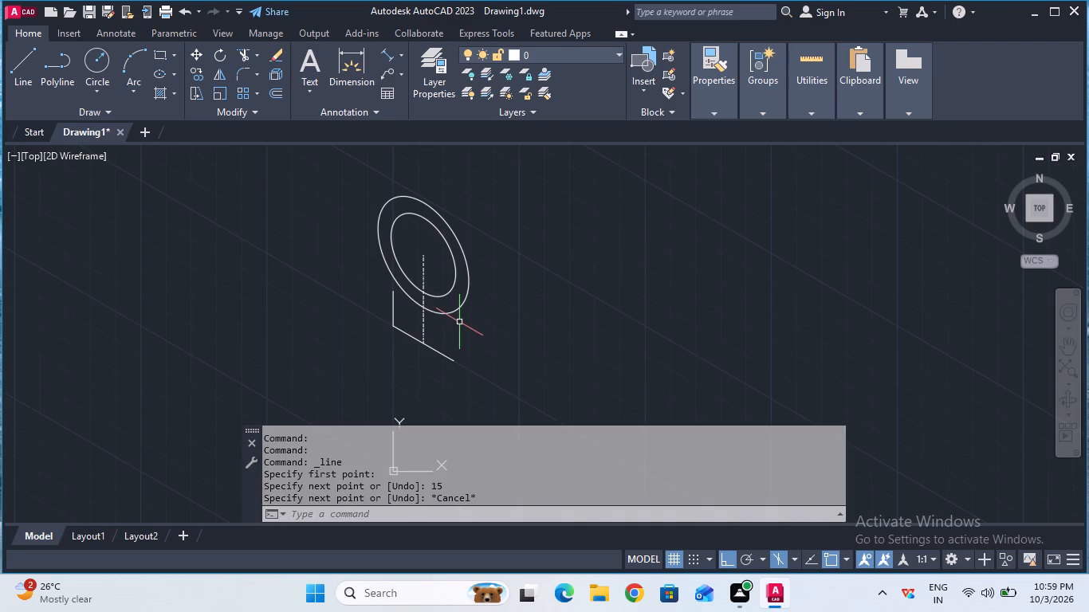
Draw a 15 mm line vertically upward from the lower-right end of the base line.
click(18, 76)
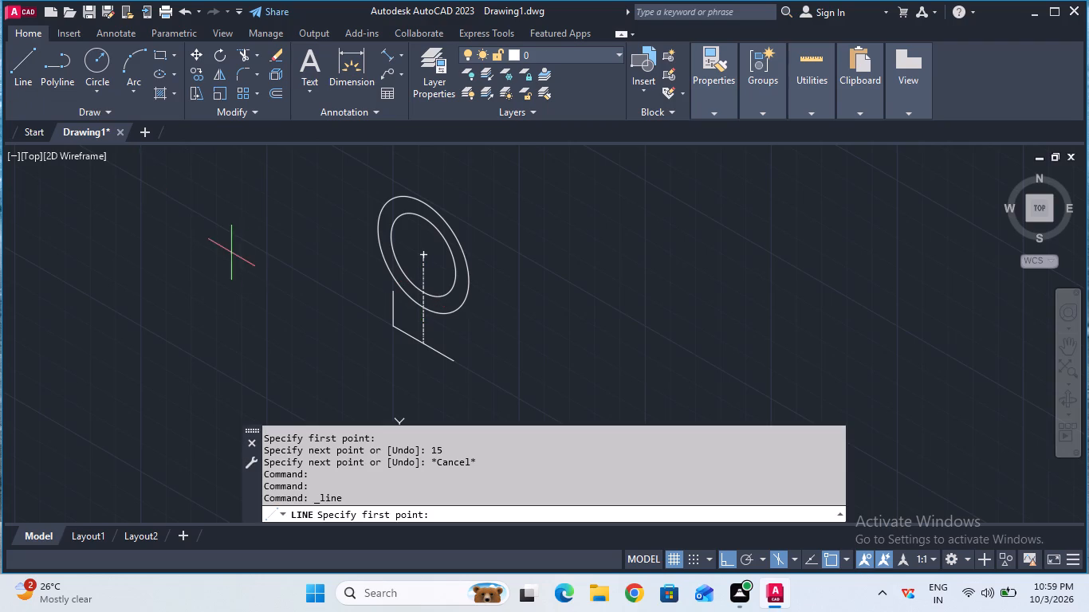
click(450, 356)
text(15)
key(Return)
key(Escape)
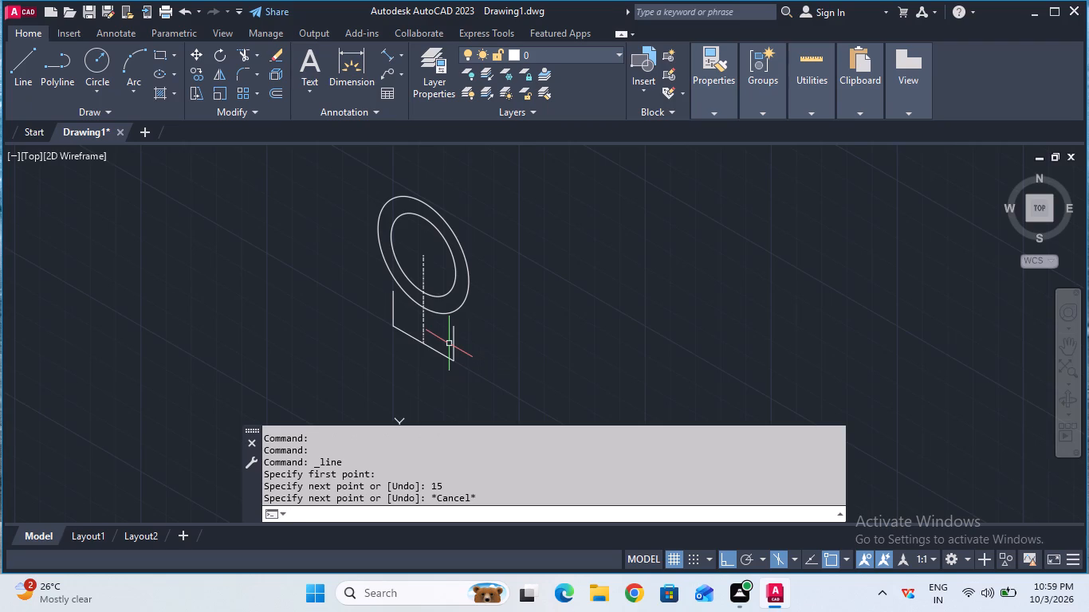
Extend both 15 mm vertical lines up to the outer isocircle.
click(254, 54)
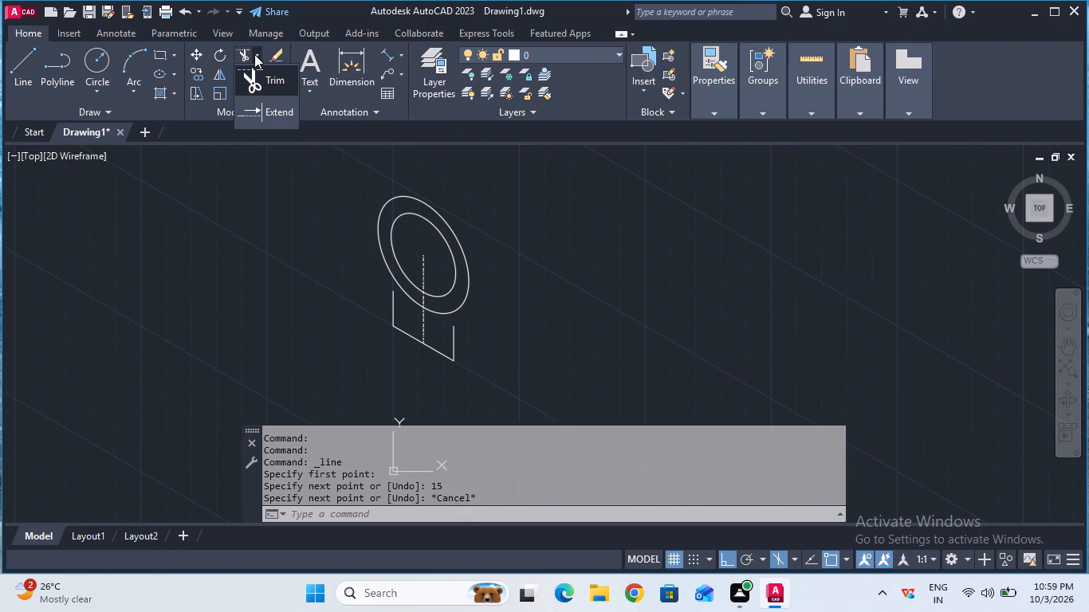
click(269, 100)
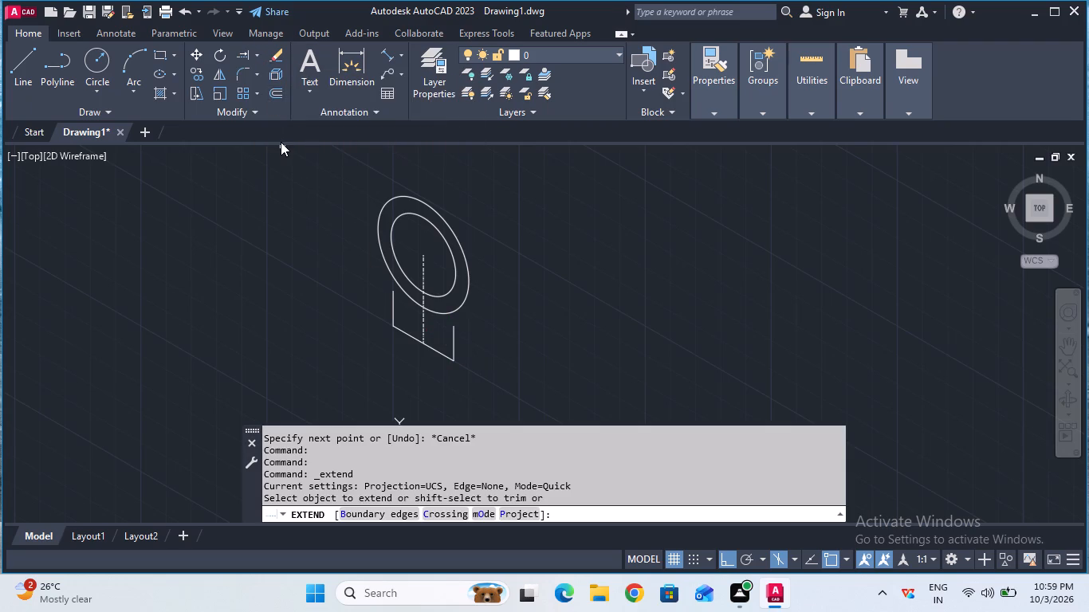
click(391, 297)
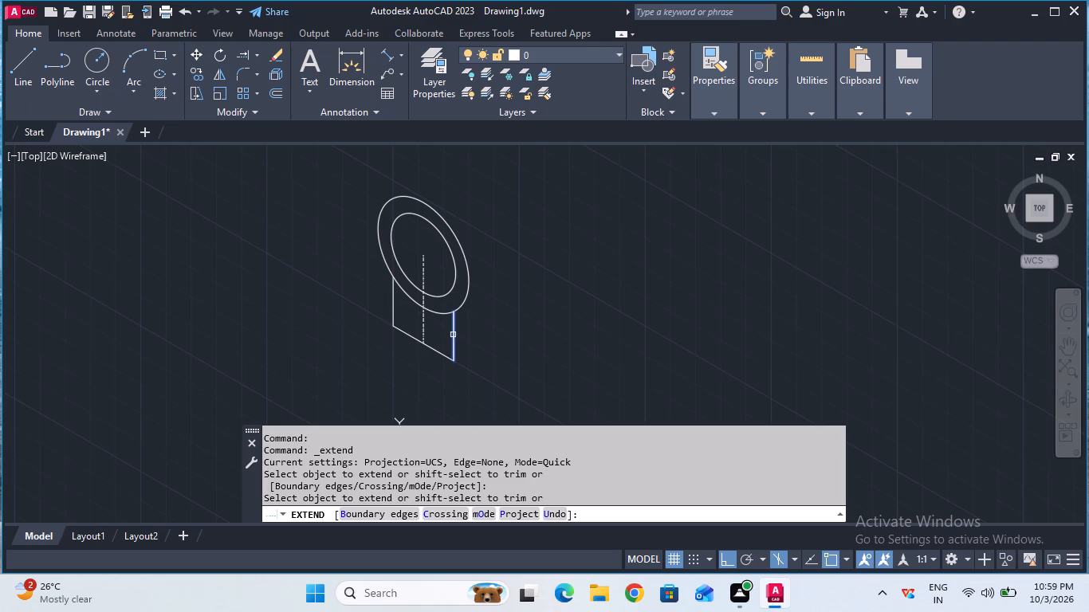
click(453, 335)
key(Escape)
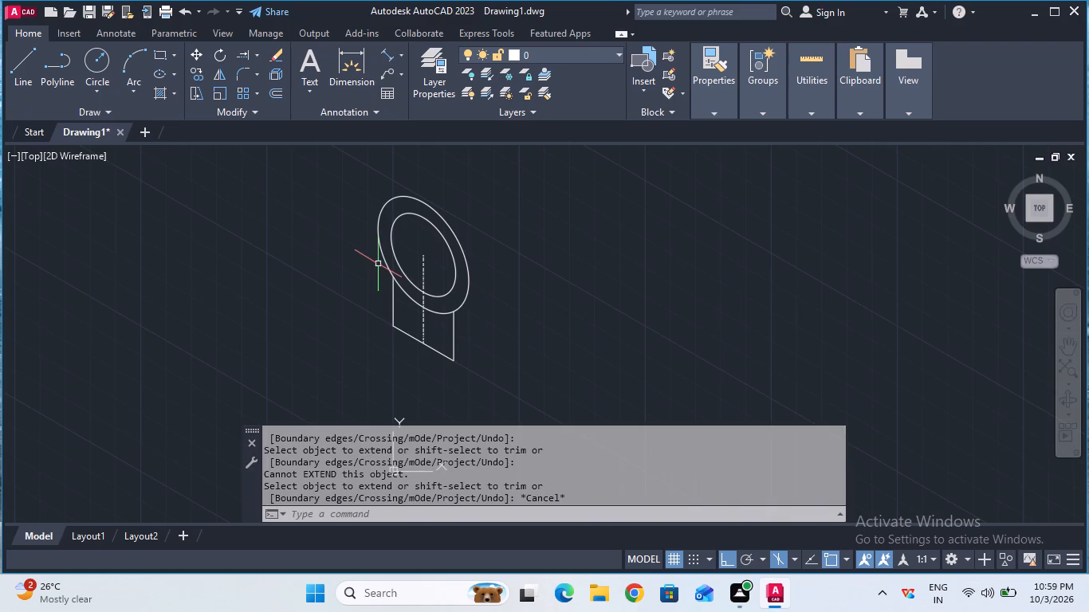
Trim away the outer isocircle's lower arc between the two vertical lines, on both sides of the centre line.
ctrl+scroll(403, 274, up, 2)
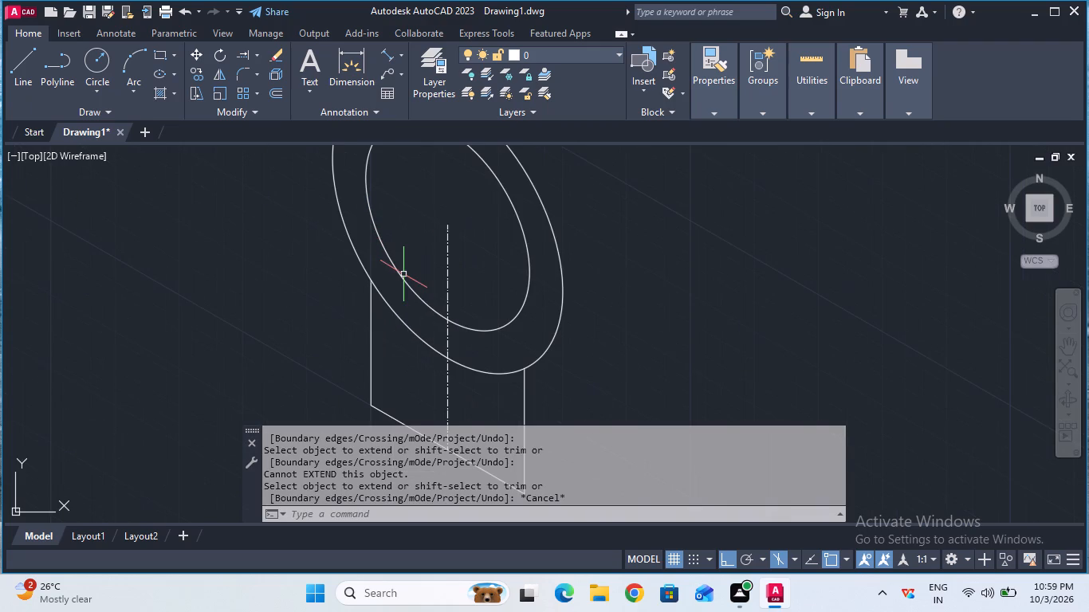
click(258, 62)
click(261, 77)
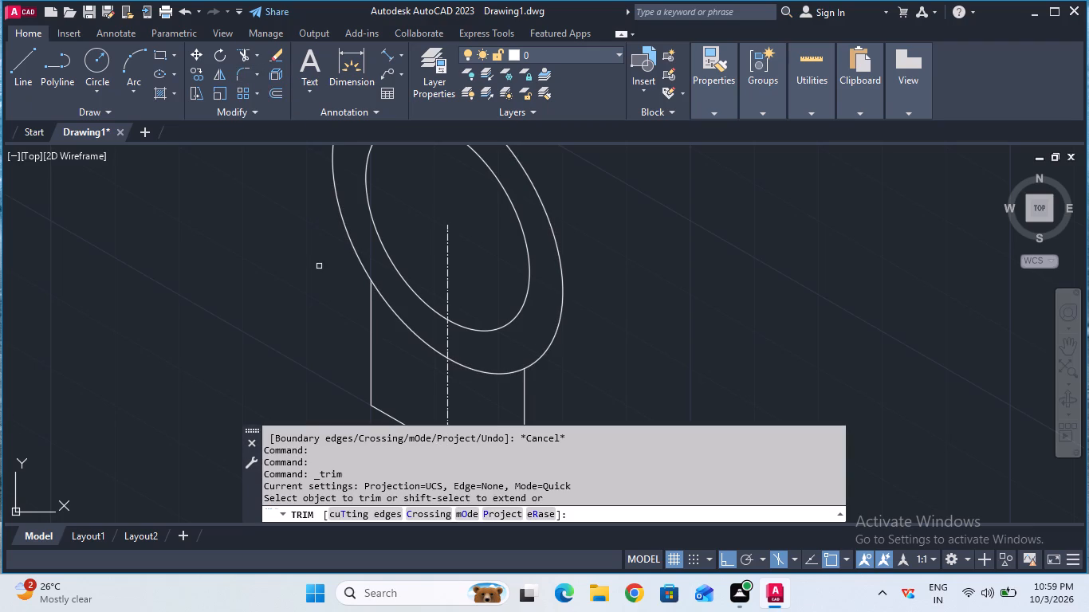
click(399, 318)
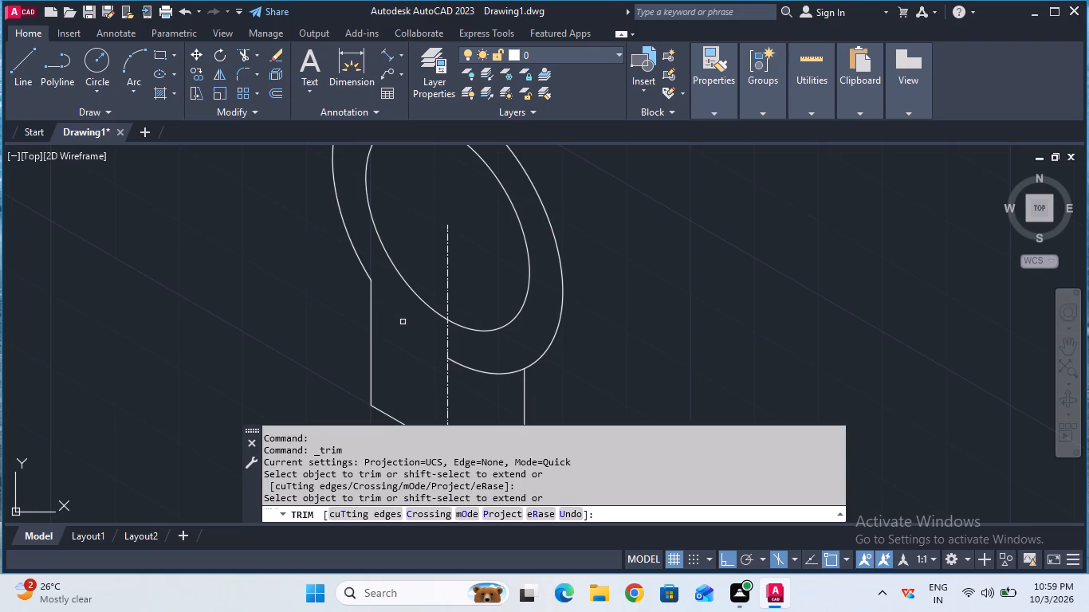
click(478, 368)
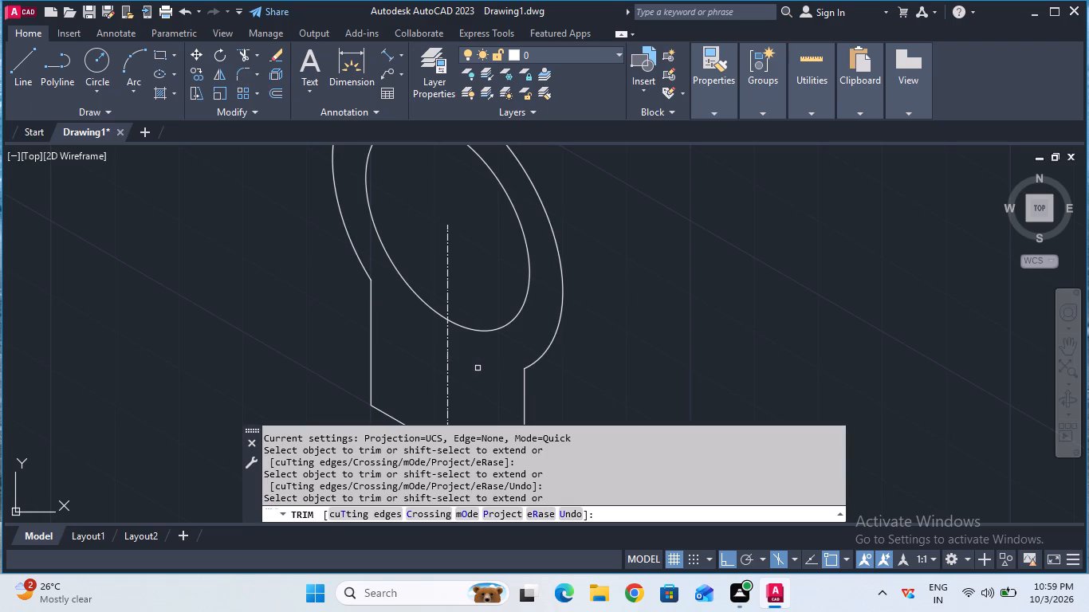
key(Escape)
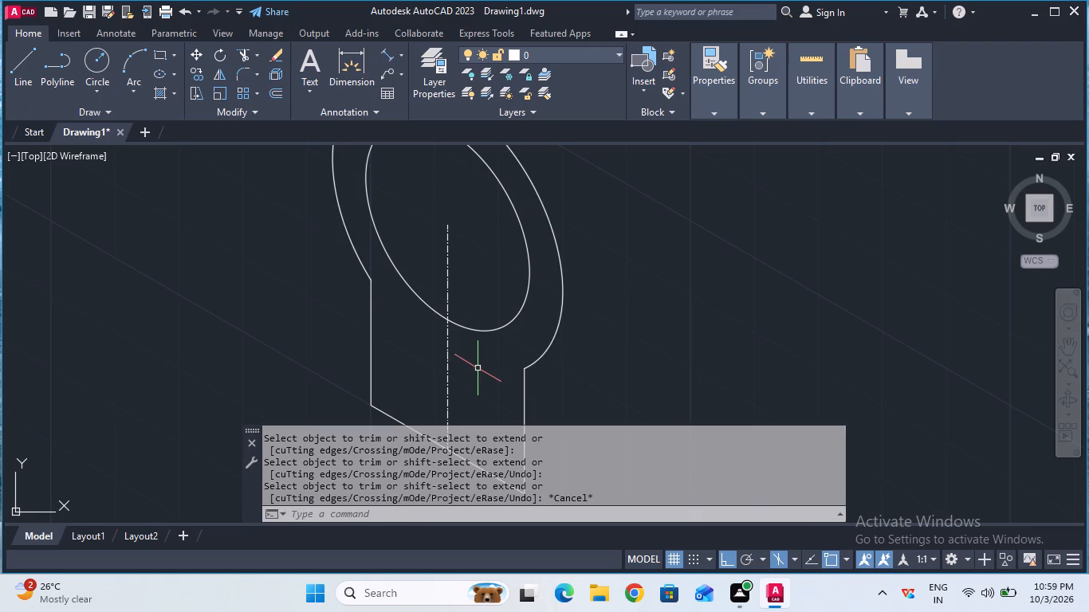
Copy the vertical centre line 1.5 mm toward the upper-left along the base line's isometric direction.
click(1072, 348)
drag(667, 296, 687, 253)
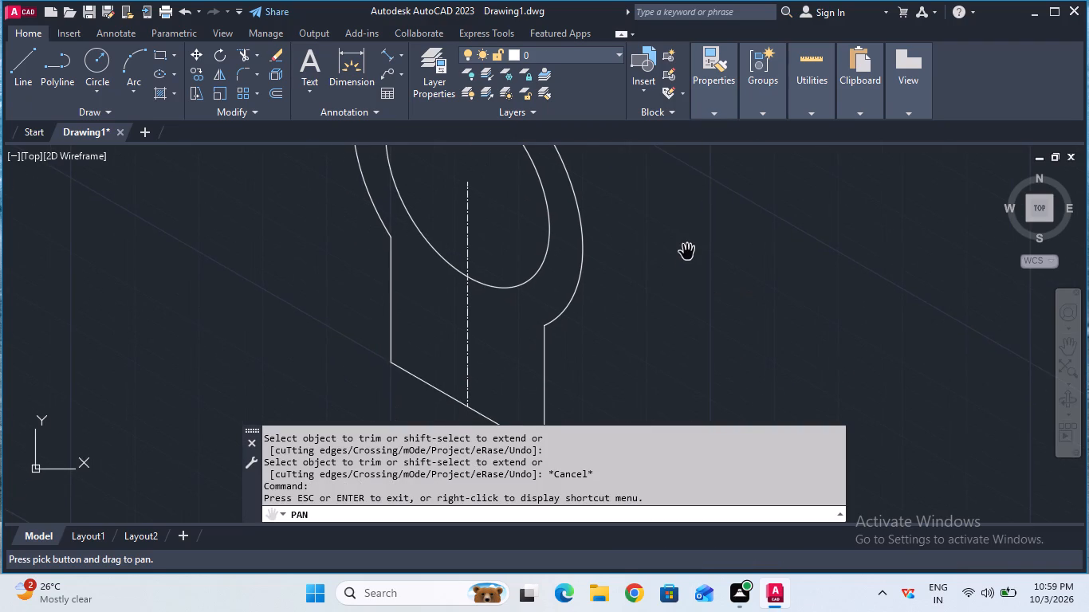
key(Escape)
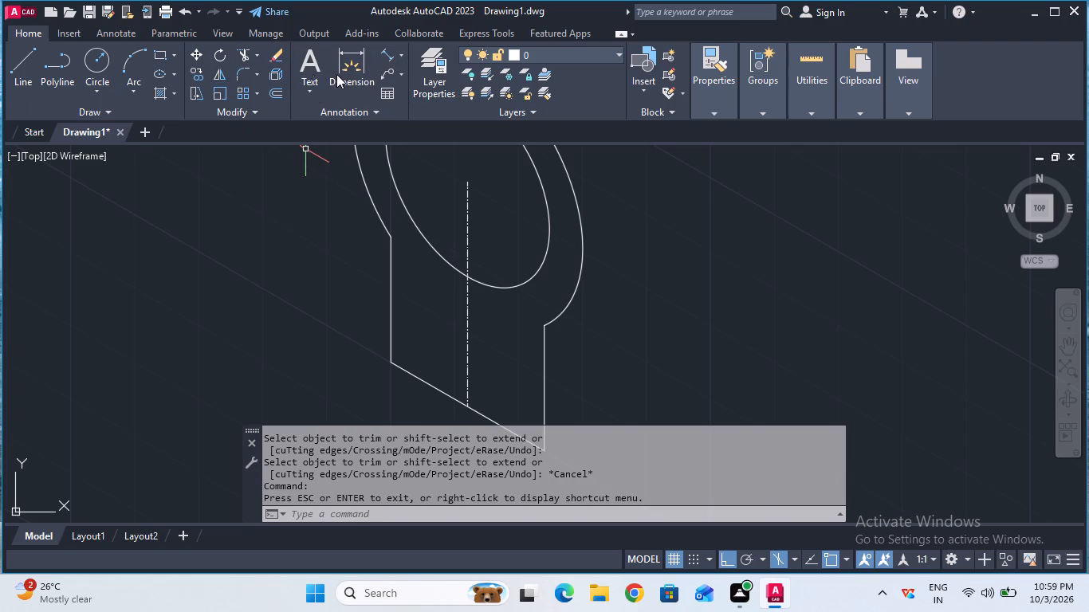
click(199, 75)
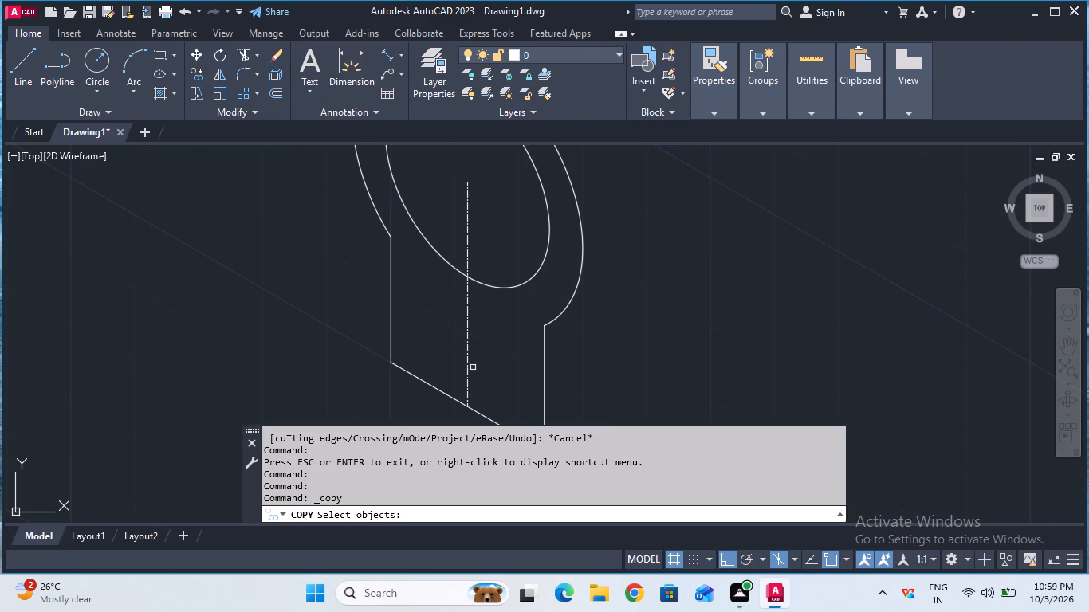
click(469, 364)
key(Return)
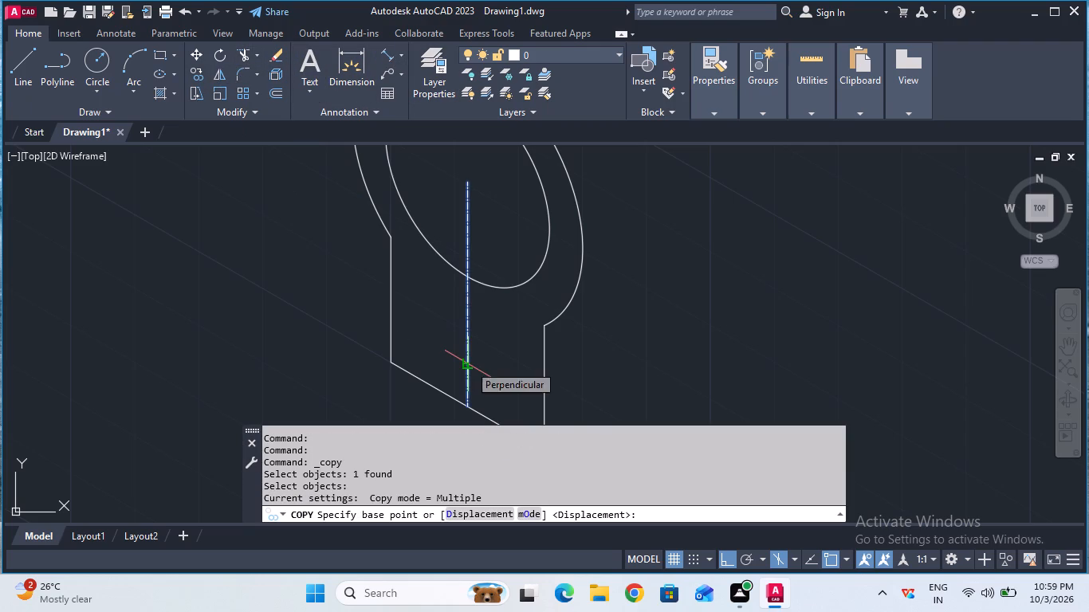
click(465, 363)
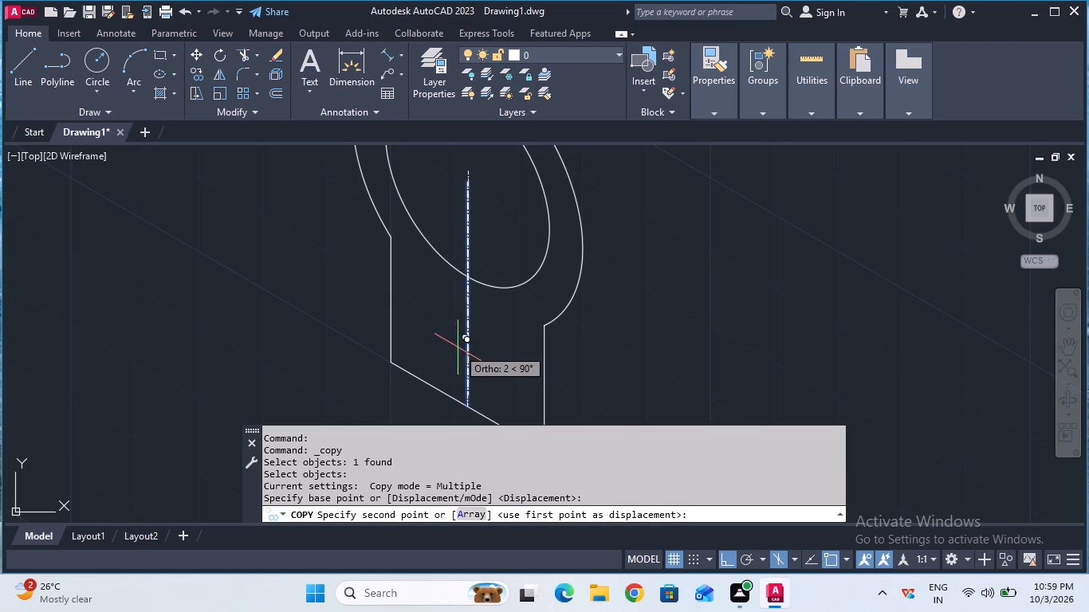
key(1)
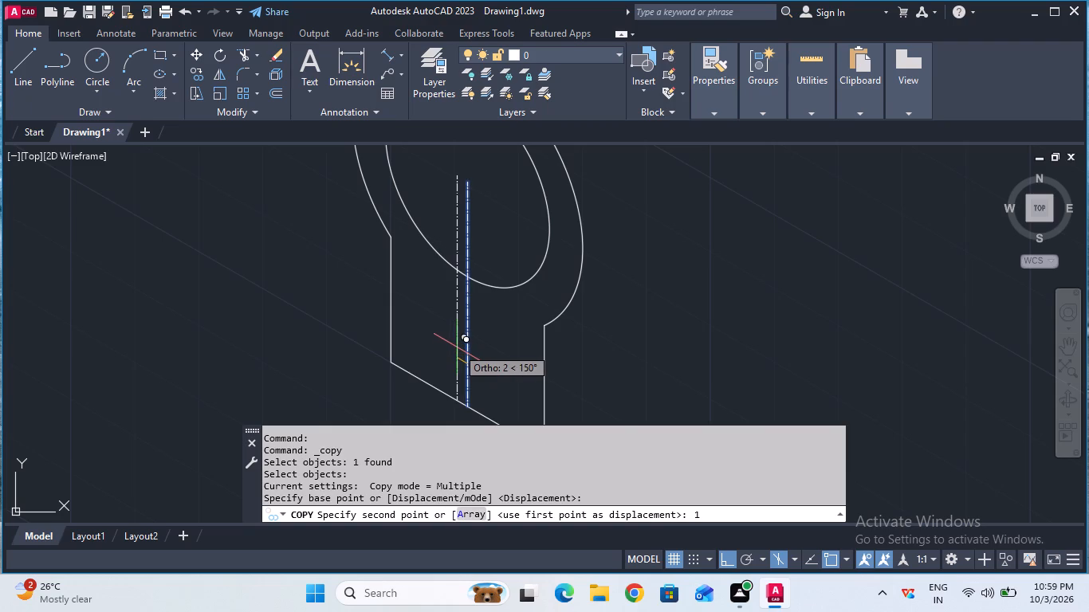
key(period)
key(5)
key(Return)
key(Escape)
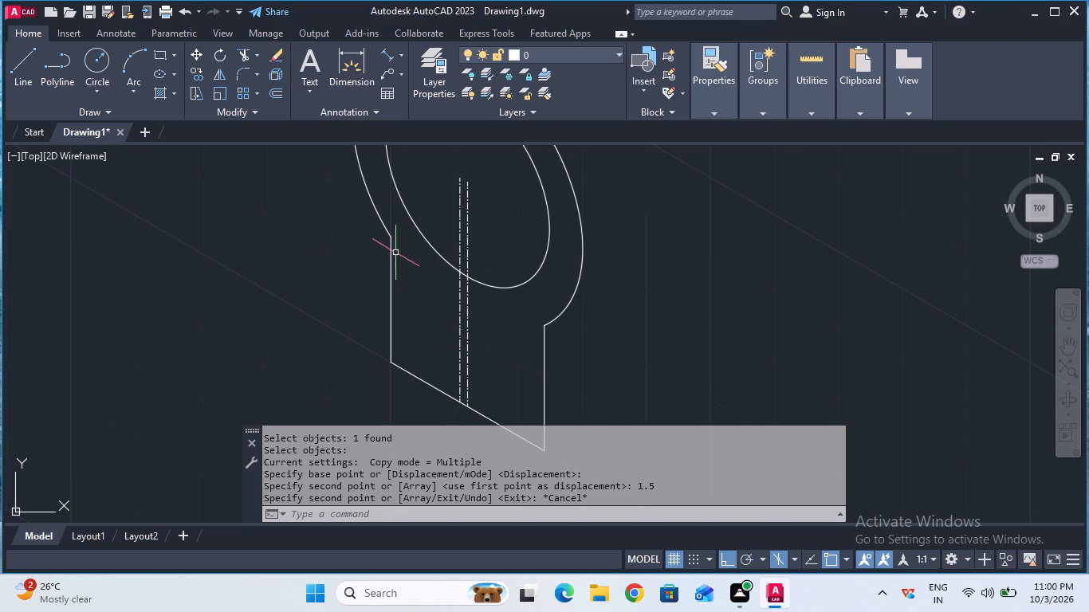
Copy the original vertical centre line 1.5 mm toward the lower-right along the base line's isometric direction.
click(199, 76)
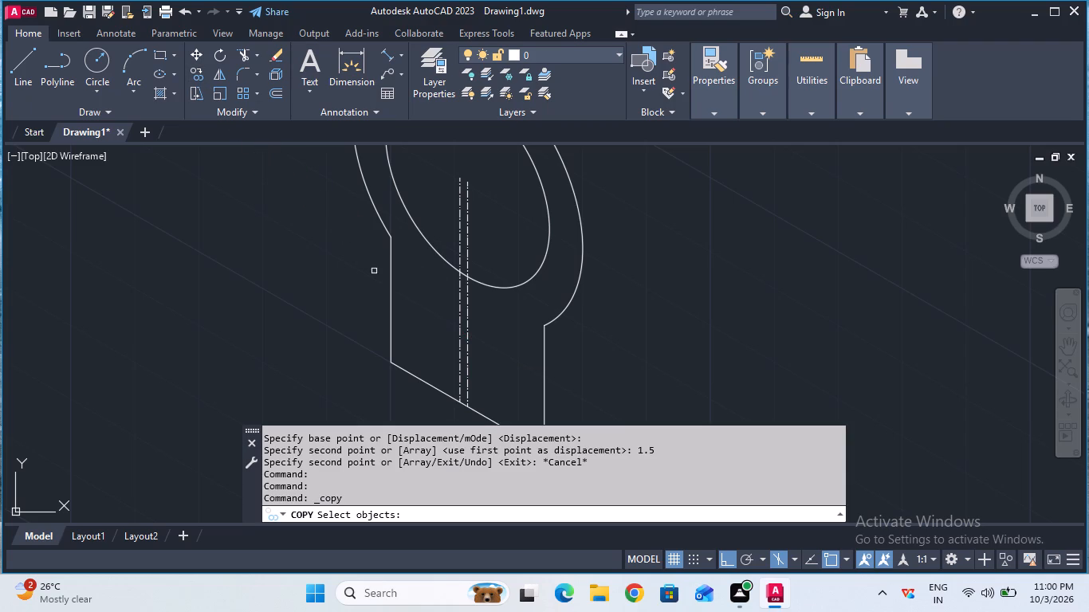
click(468, 337)
key(Return)
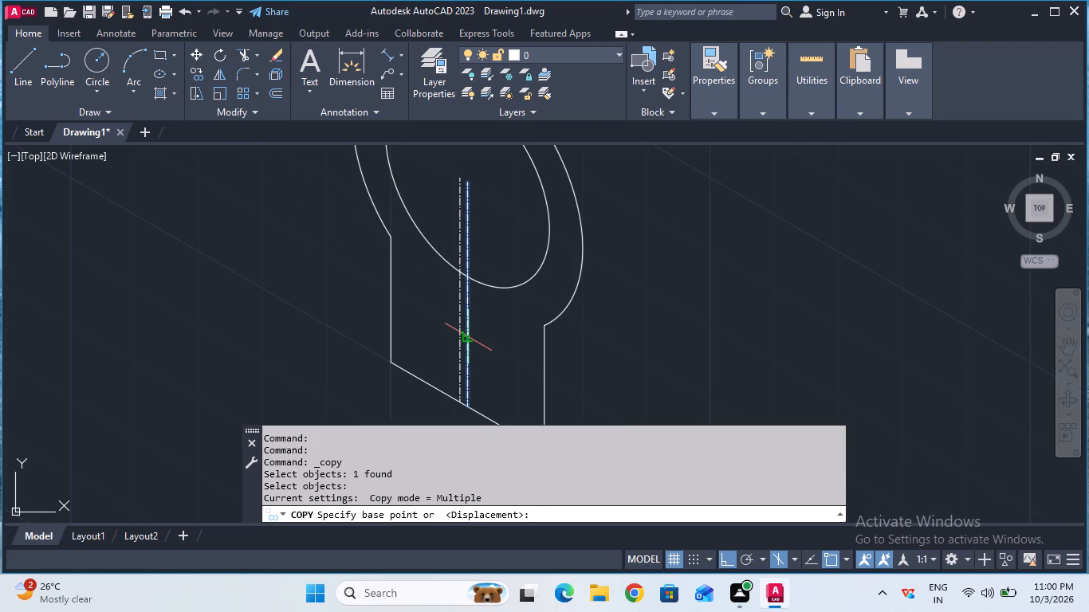
click(466, 340)
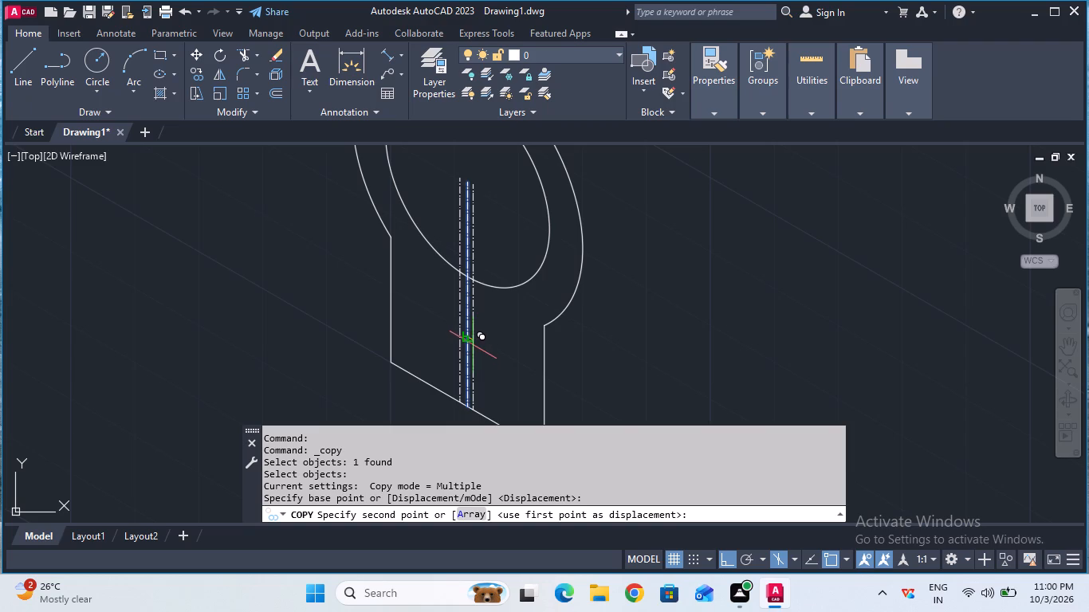
key(1)
key(period)
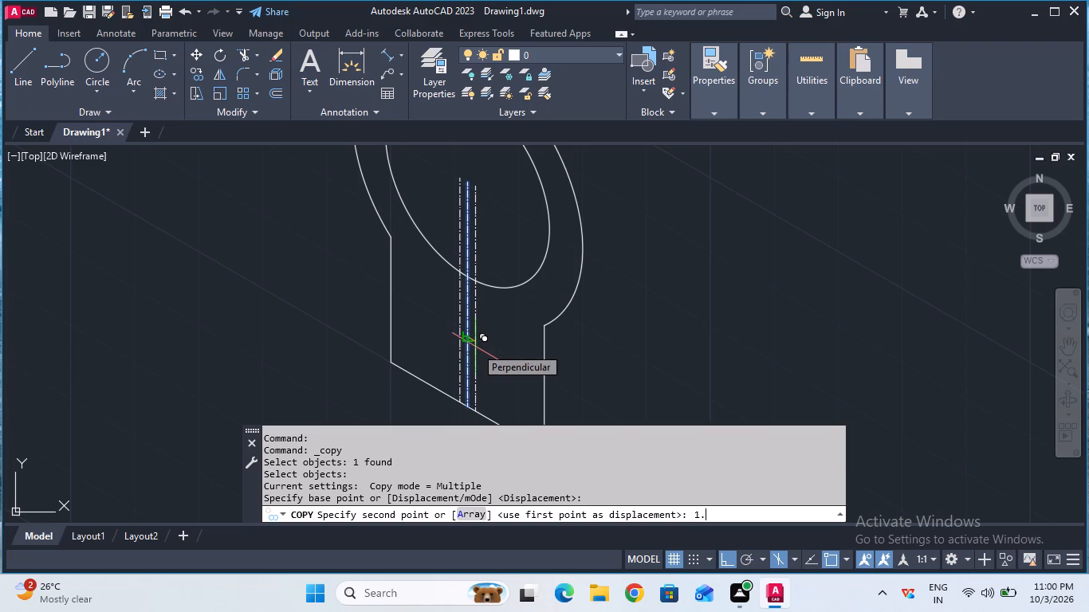
key(5)
key(Return)
key(Escape)
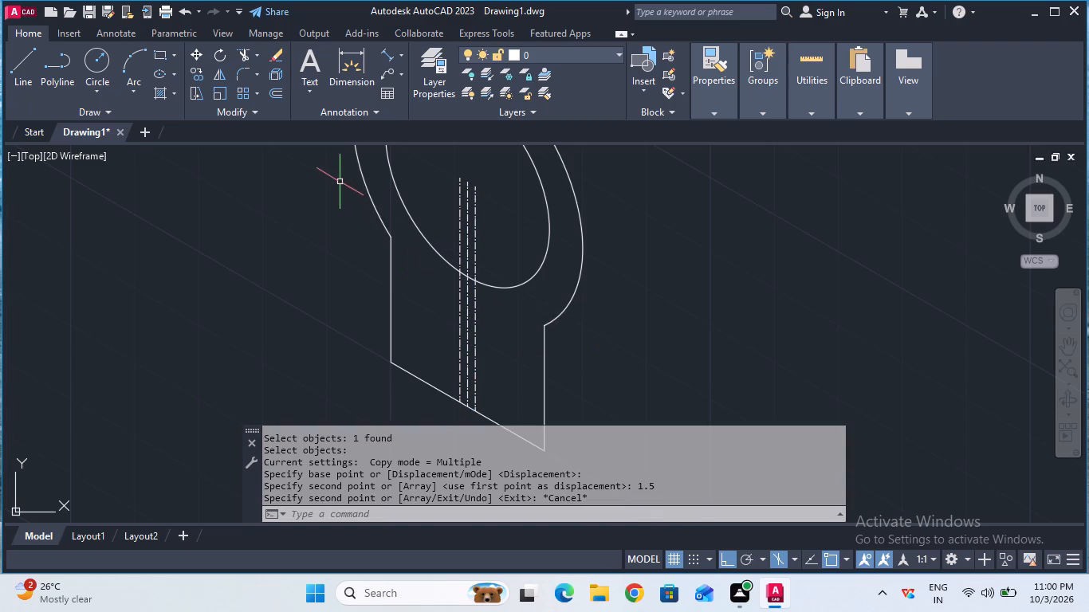
Trim the centre line and its two copies above the inner isocircle's lower arc.
click(248, 59)
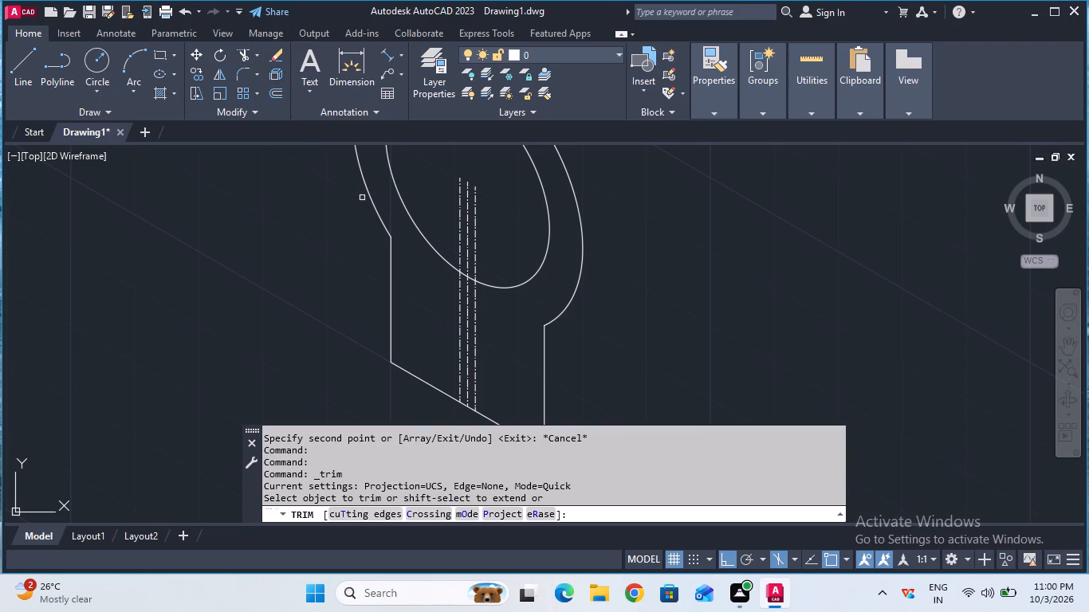
click(467, 208)
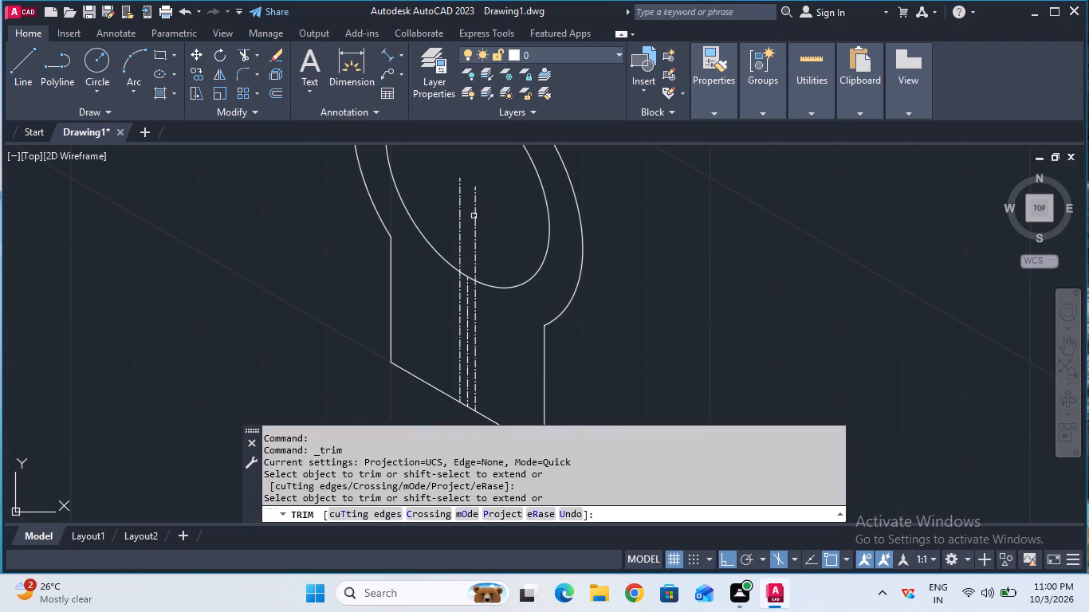
click(474, 217)
click(459, 212)
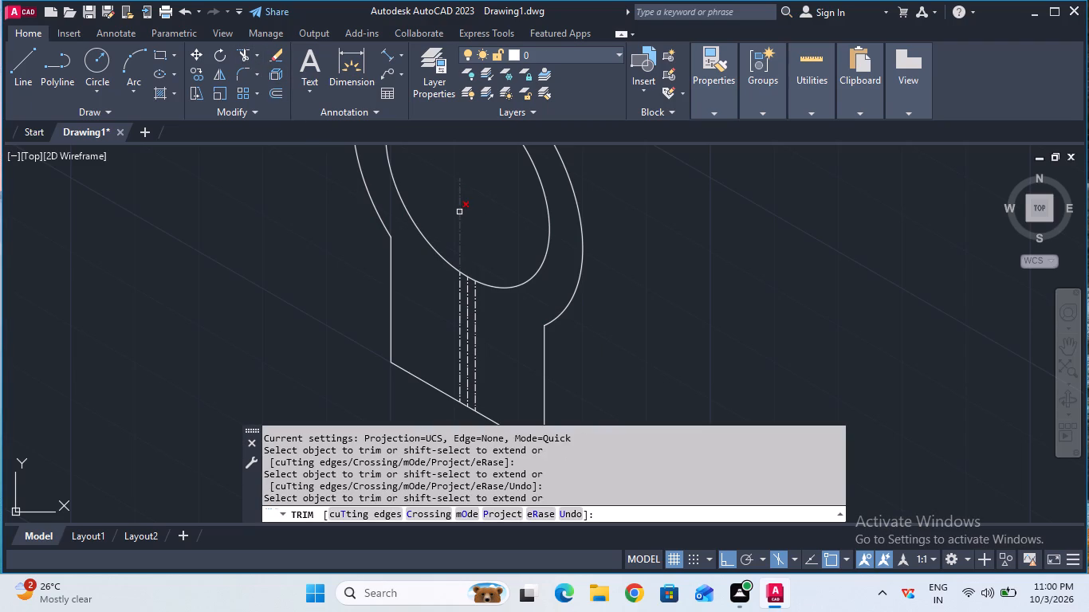
key(Escape)
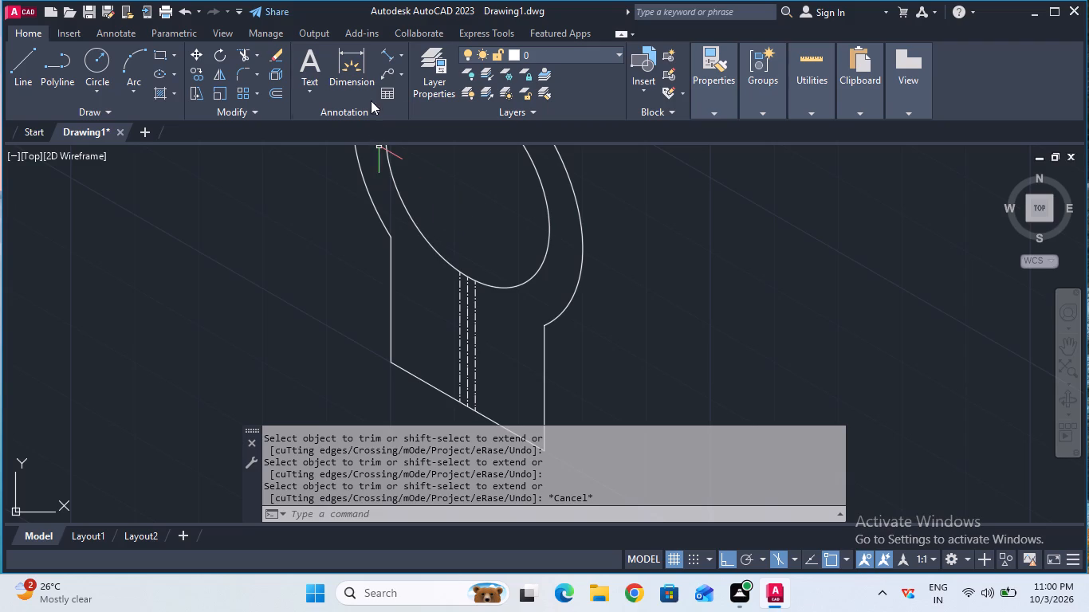
Measure the slit width between the lower ends of the two copied lines using an aligned dimension.
click(389, 53)
click(459, 400)
click(475, 410)
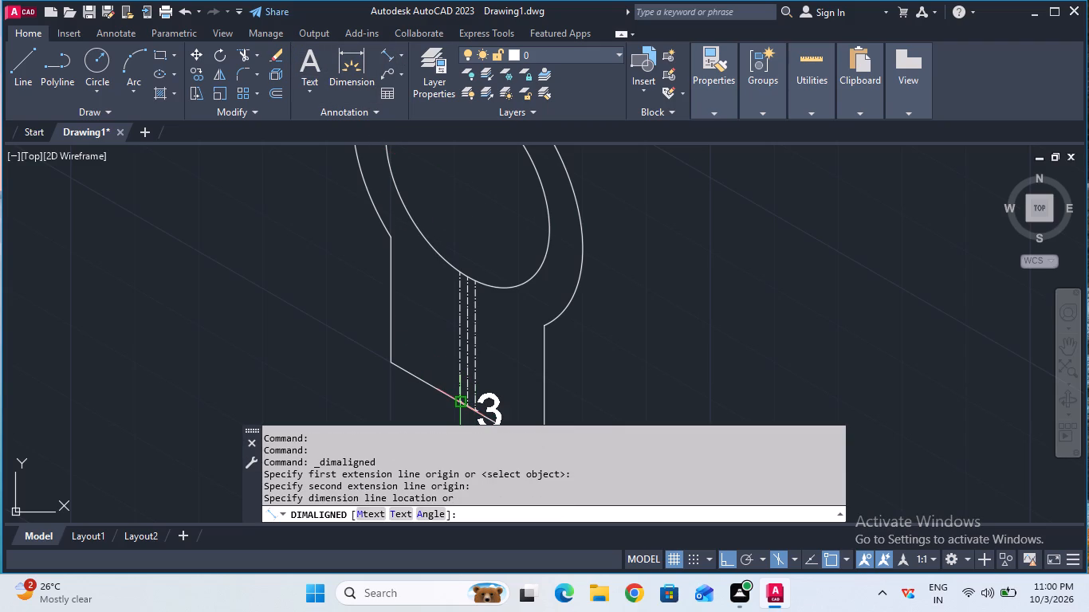
key(Escape)
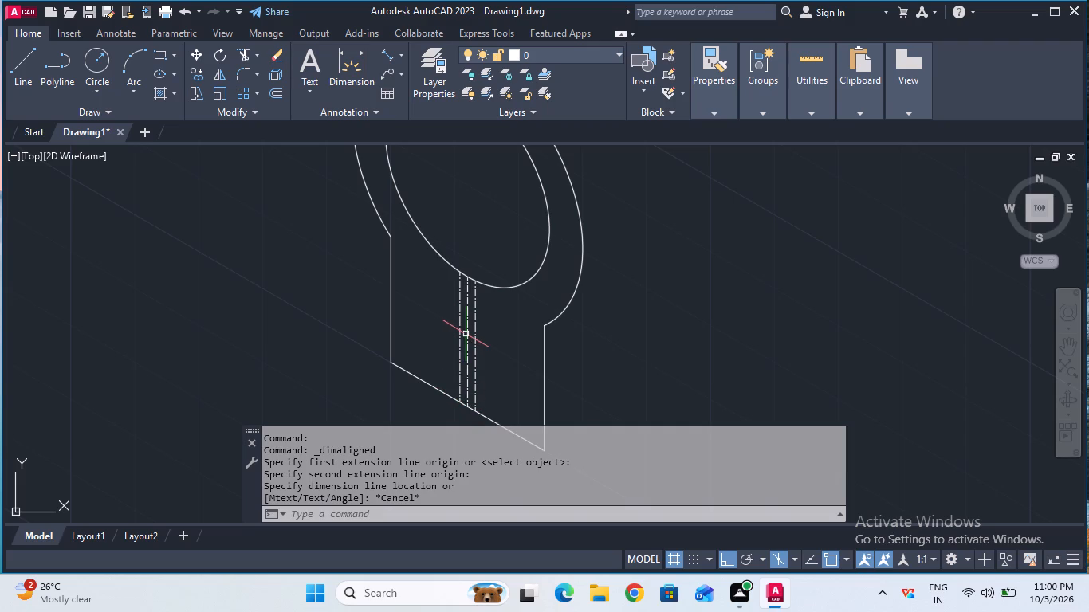
Delete the original centre line between the two copied slit lines.
click(469, 334)
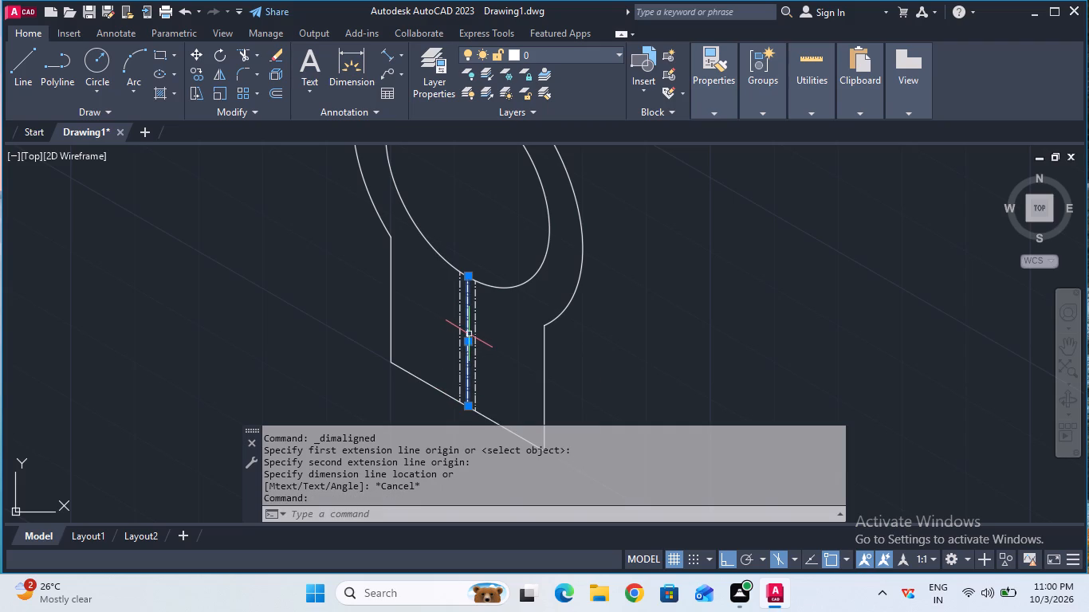
key(Delete)
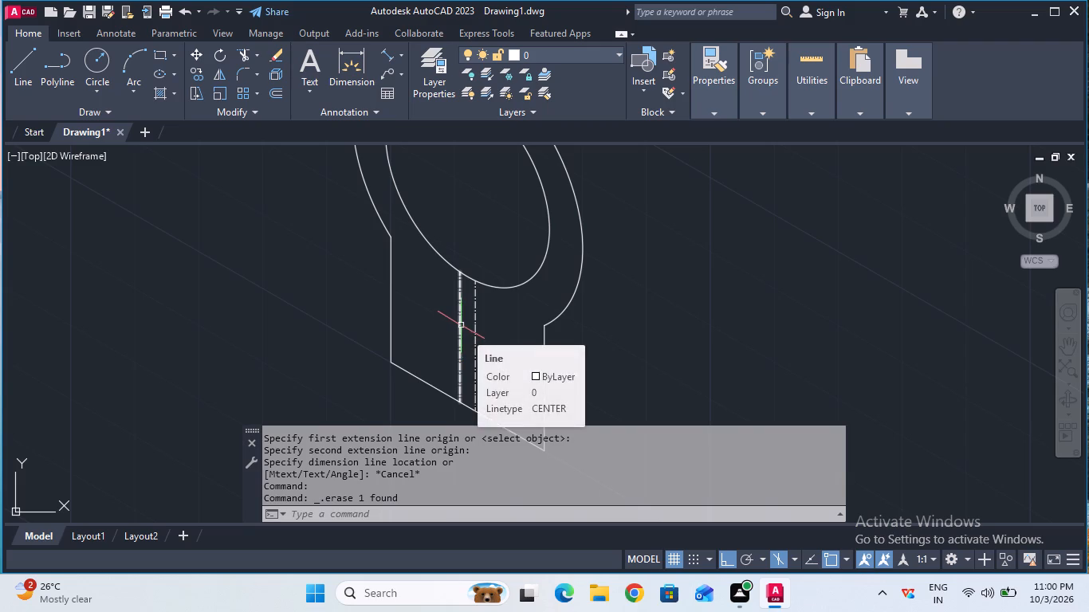
Change the linetype of both slit lines from CENTER to ByBlock.
click(461, 340)
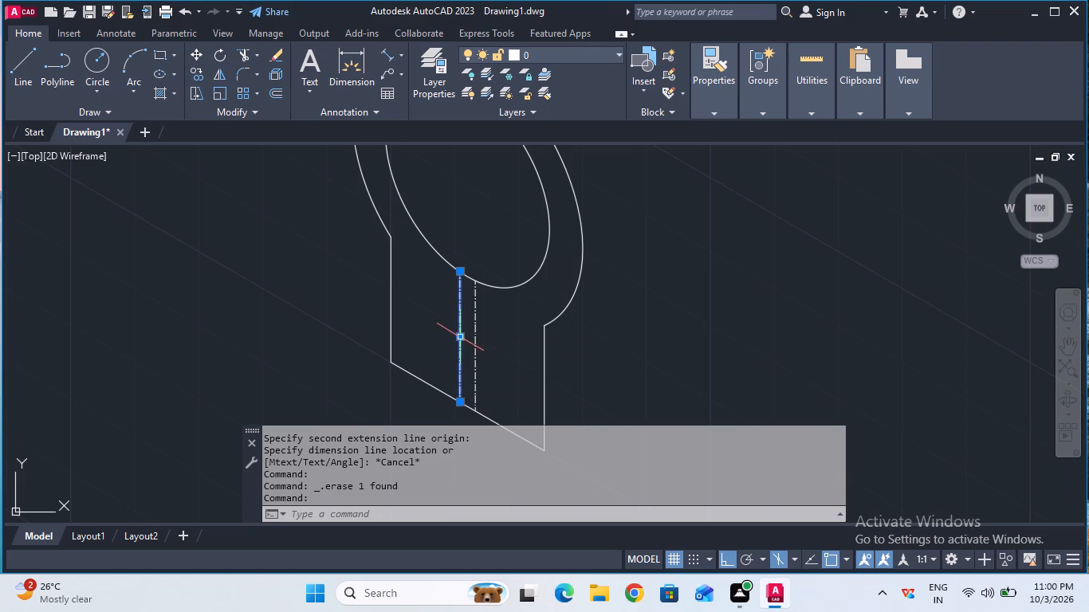
text(pr)
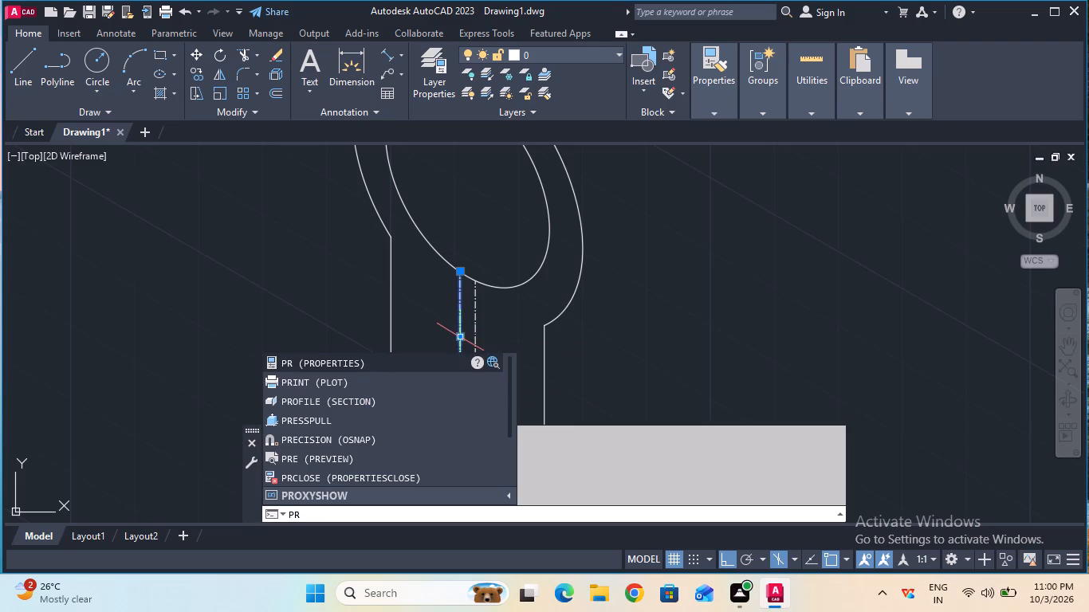
click(374, 357)
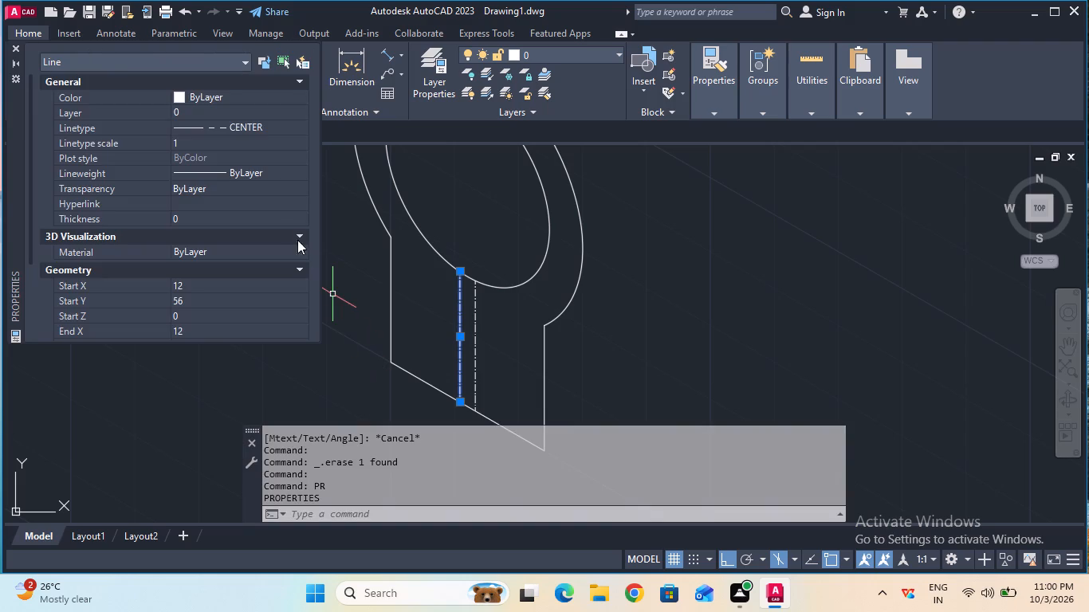
click(258, 131)
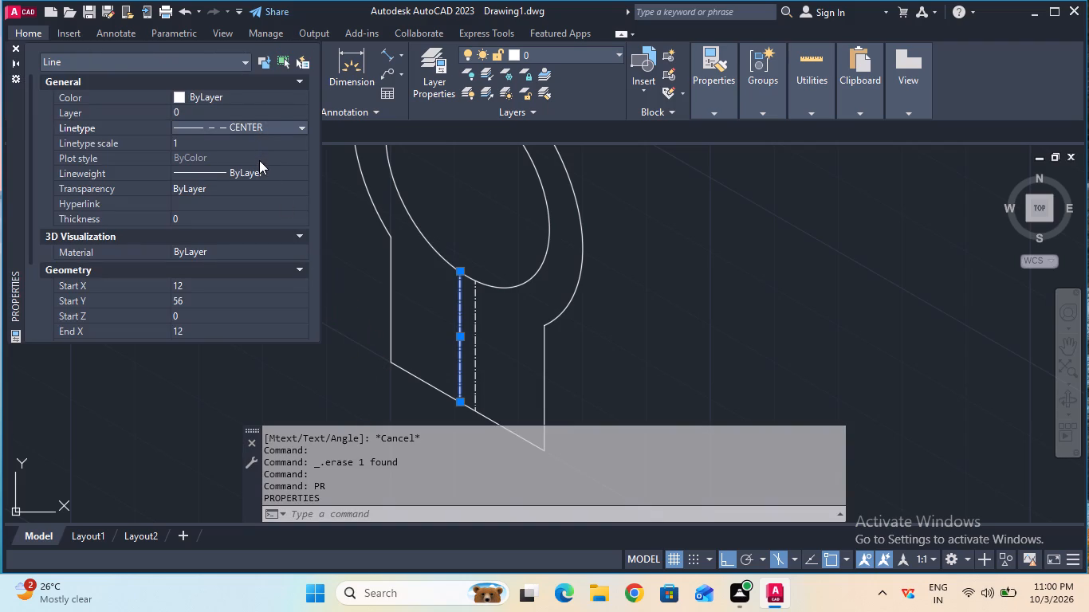
click(261, 130)
click(264, 154)
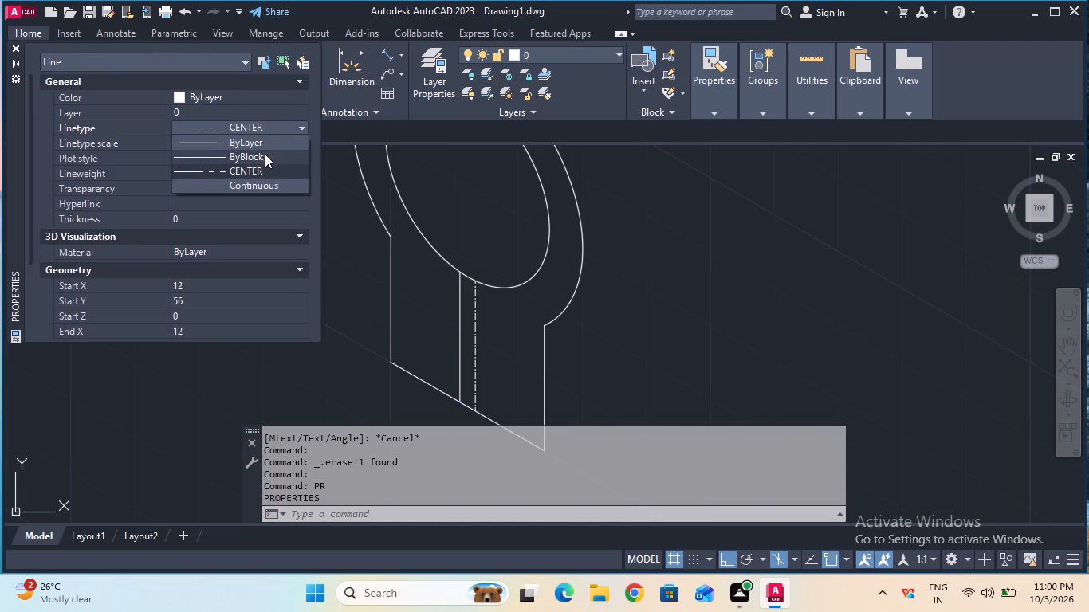
click(476, 326)
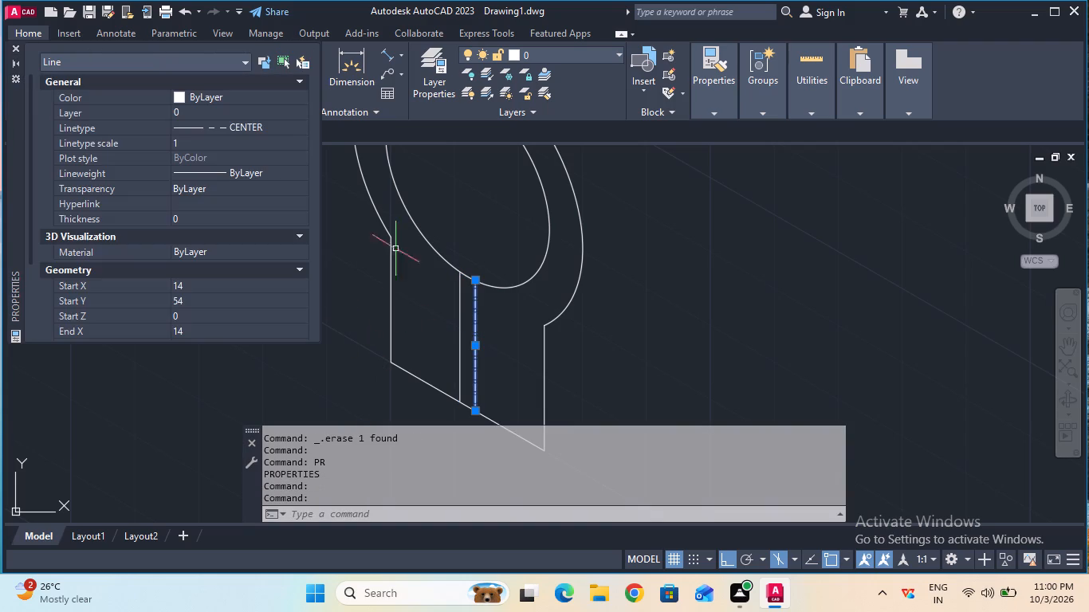
click(285, 128)
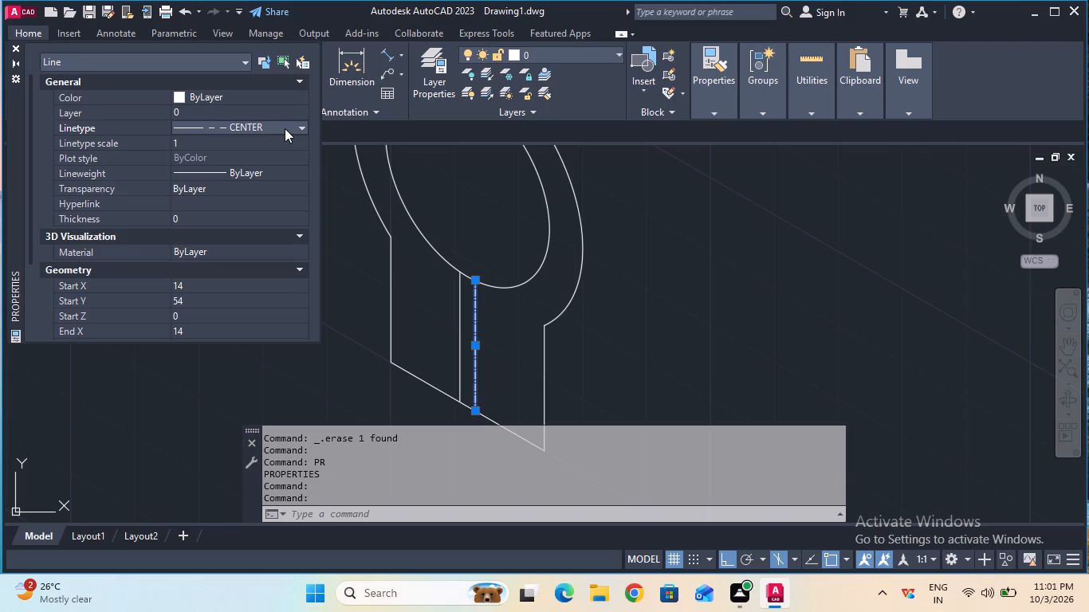
click(285, 128)
click(285, 155)
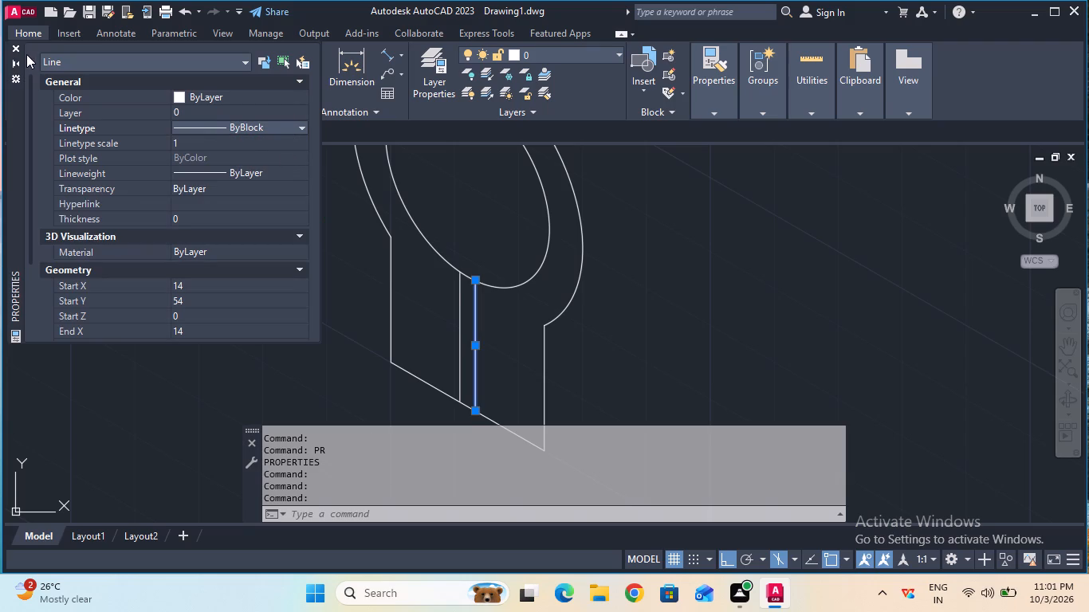
click(17, 51)
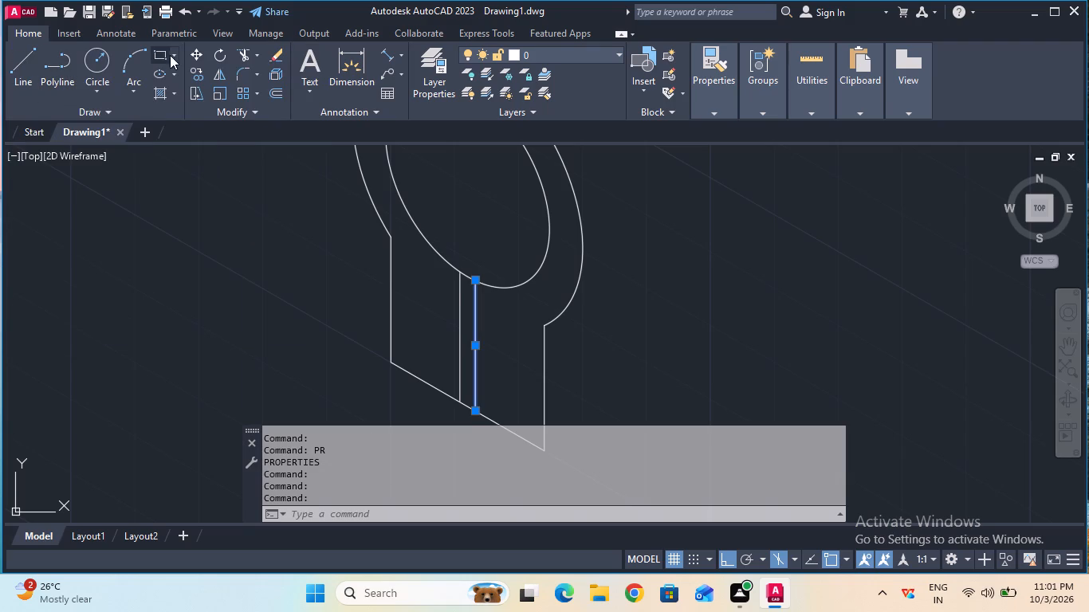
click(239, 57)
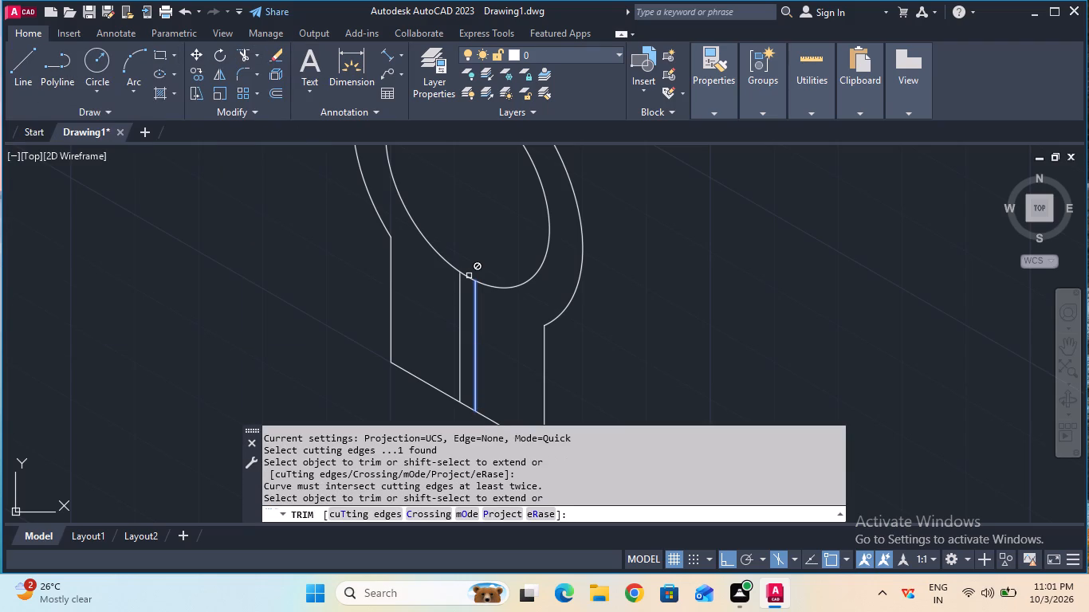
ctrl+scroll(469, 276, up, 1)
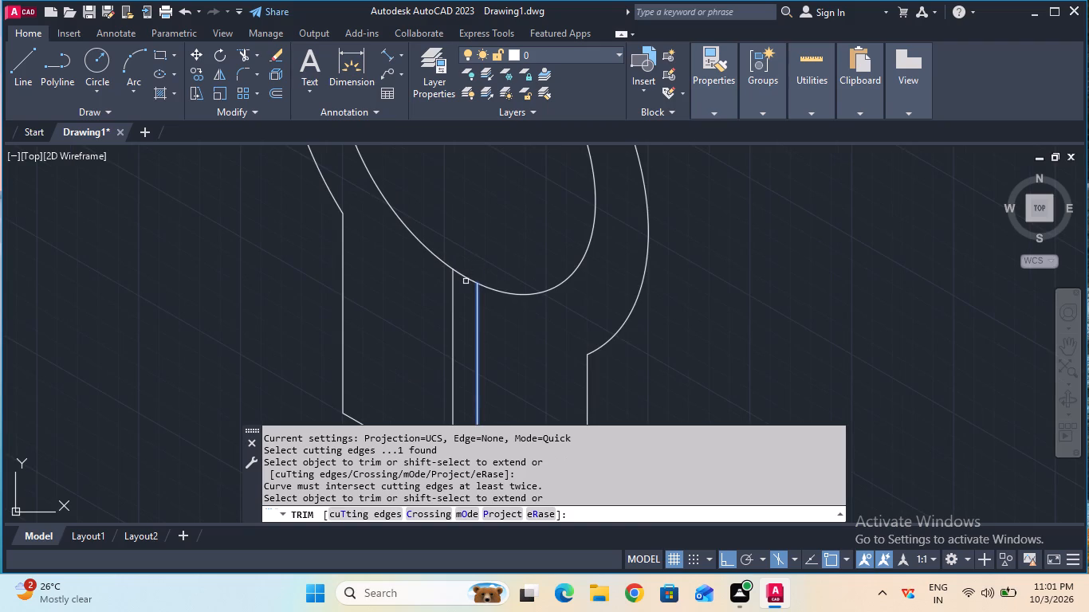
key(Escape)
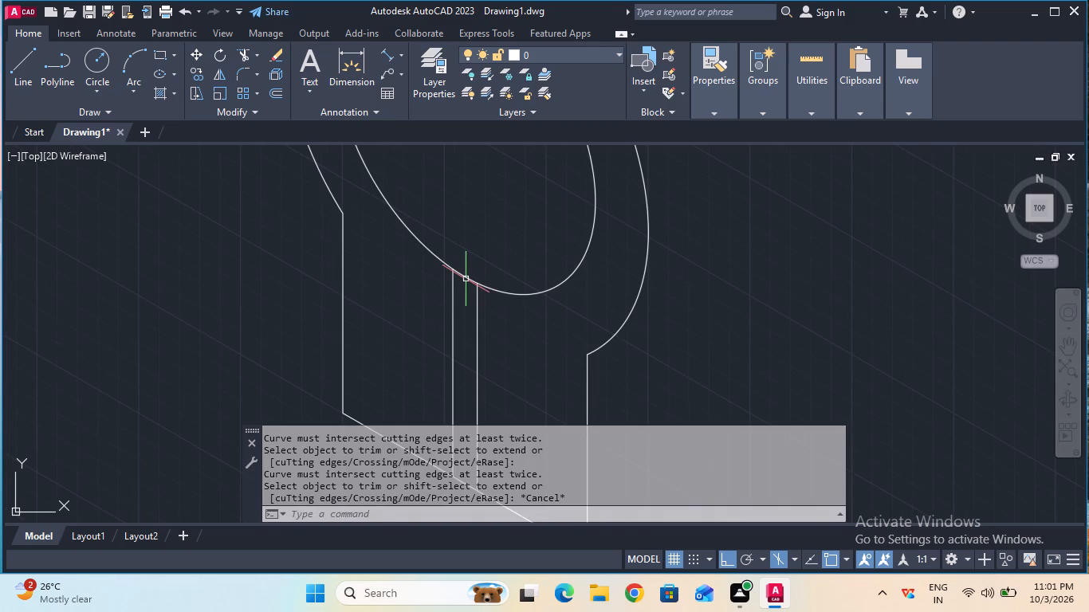
Trim the inner isocircle's arc segment between the upper ends of the two slit lines.
click(238, 52)
click(461, 273)
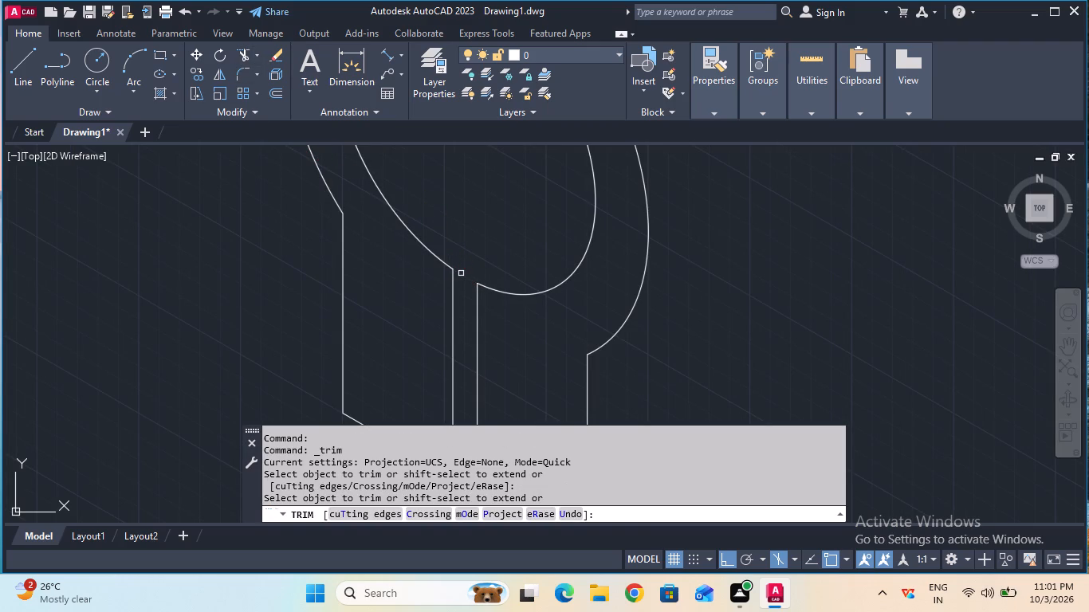
ctrl+scroll(461, 273, down, 1)
key(Escape)
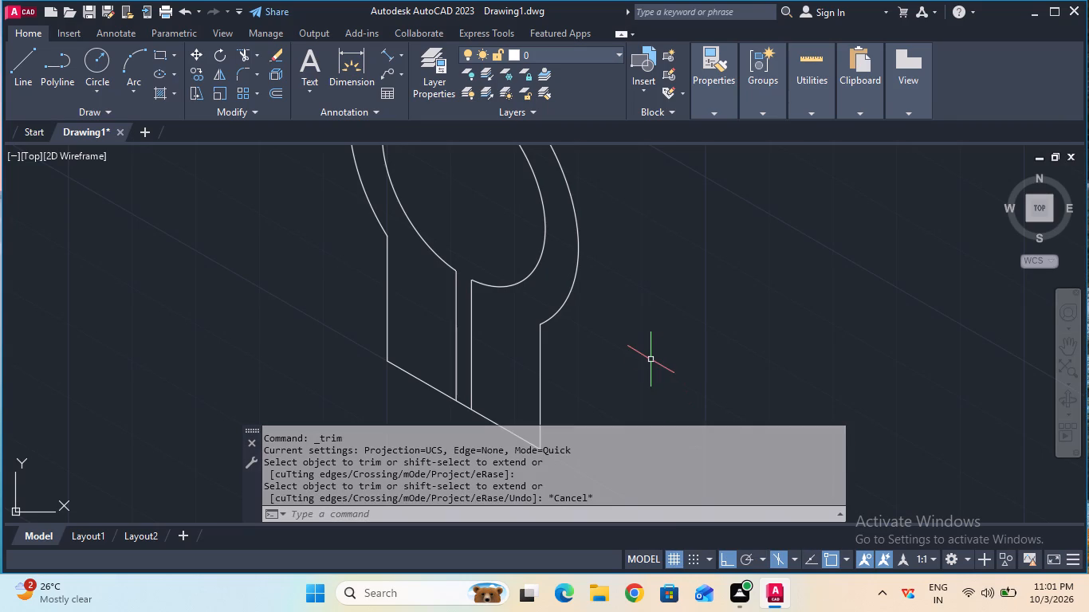
Draw a 52 mm line in the CENTER linetype from the collar's isocircle centre along the 330° isometric axis.
ctrl+scroll(651, 359, down, 1)
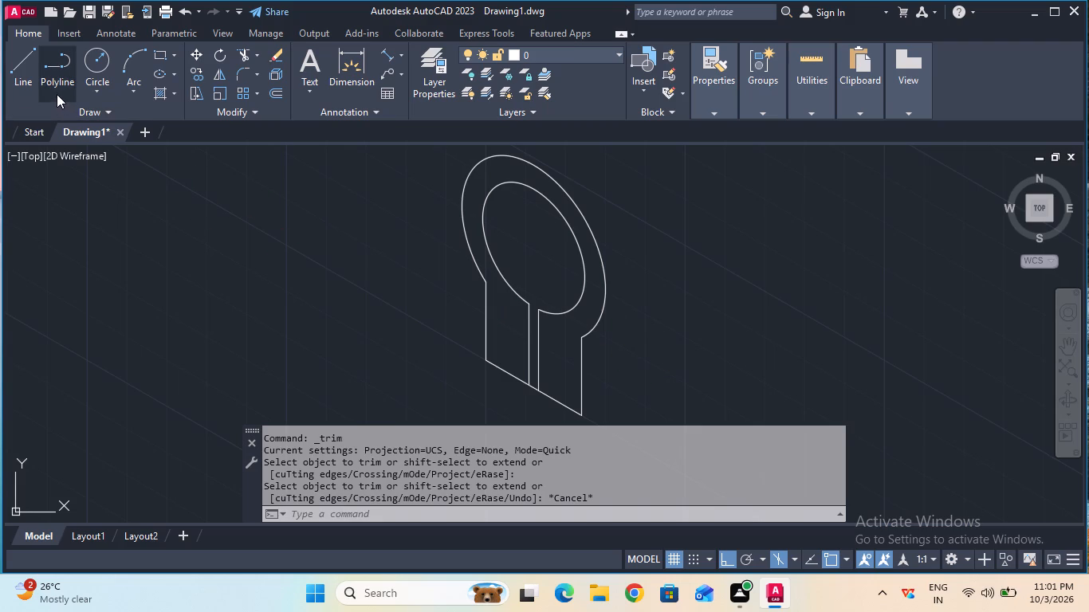
click(698, 117)
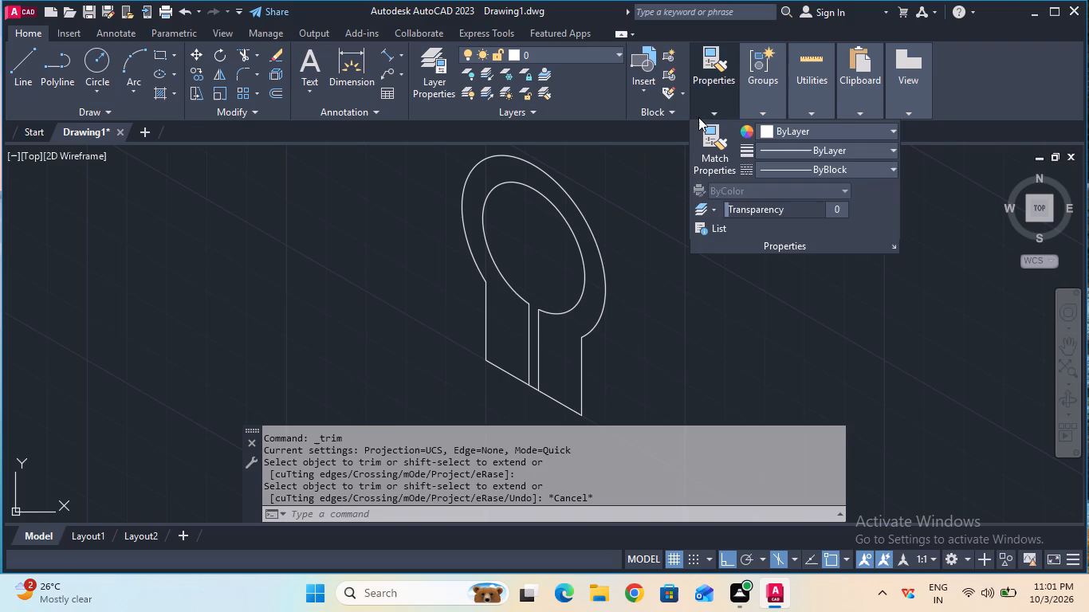
click(773, 166)
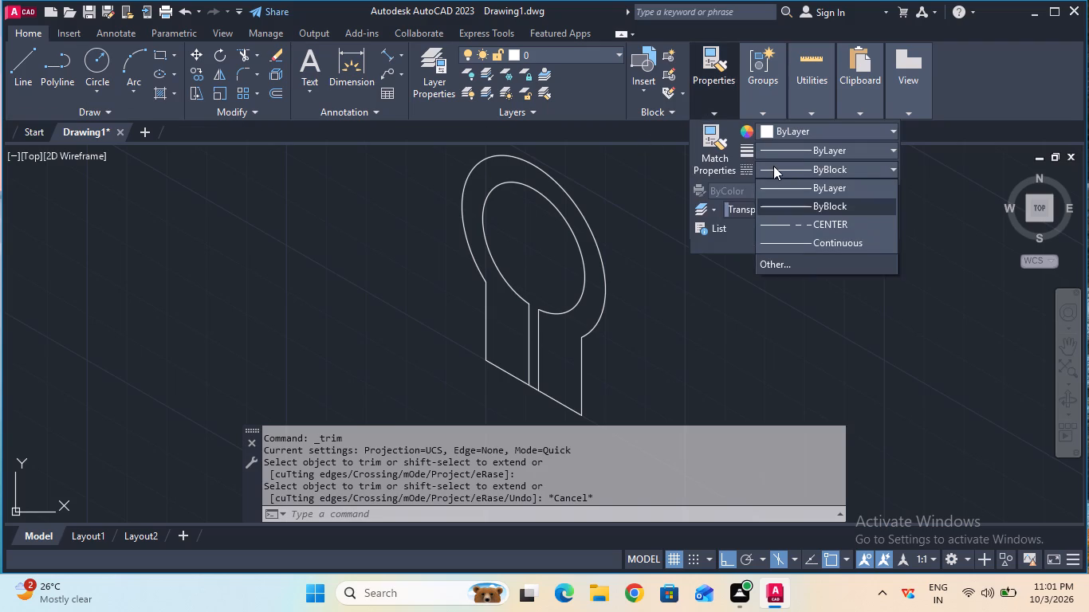
click(788, 218)
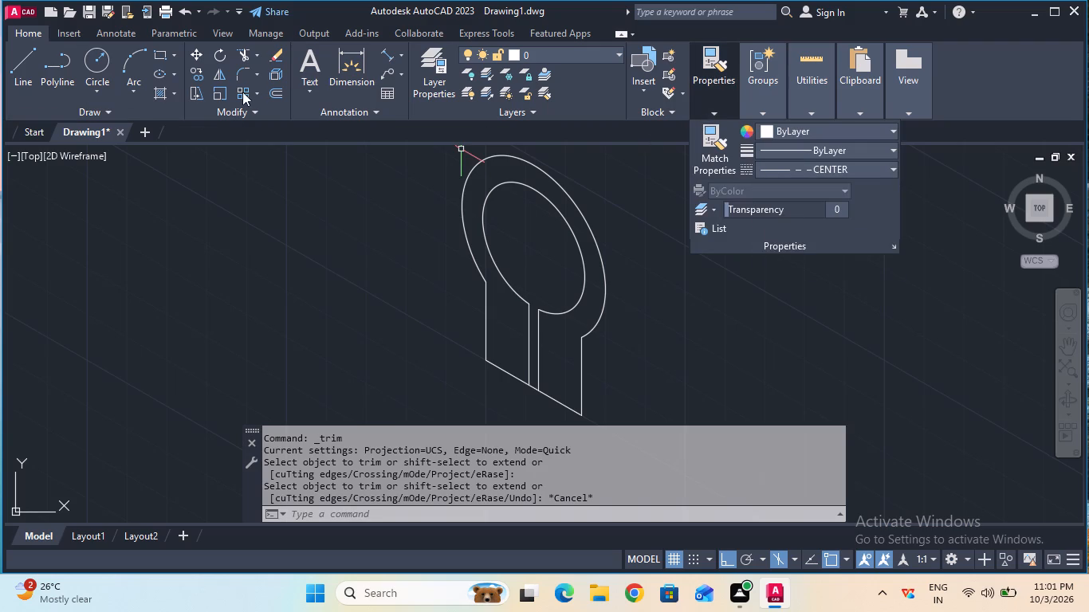
click(25, 76)
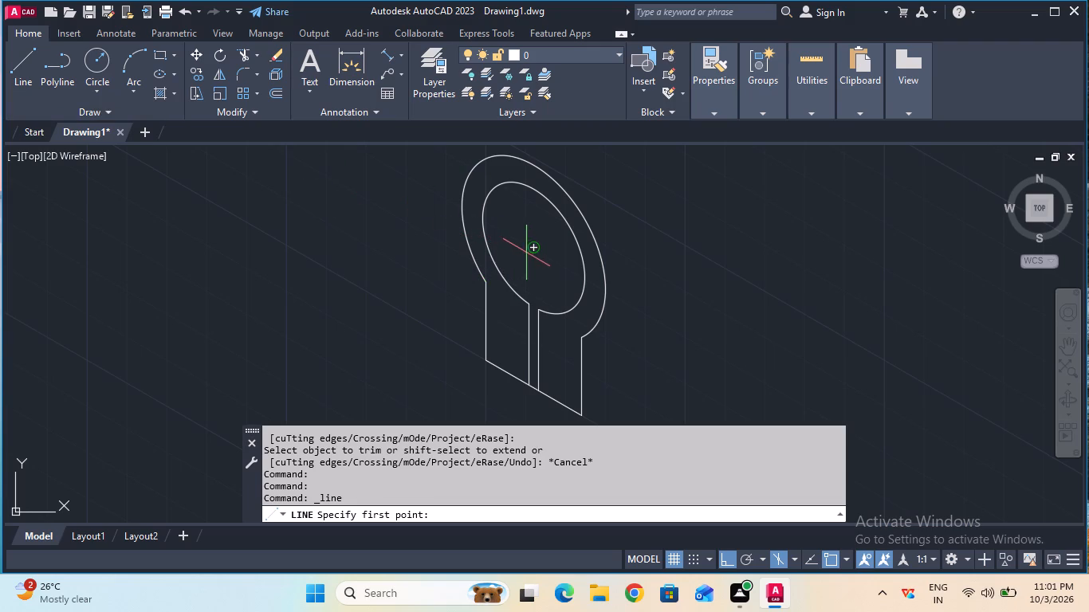
click(531, 249)
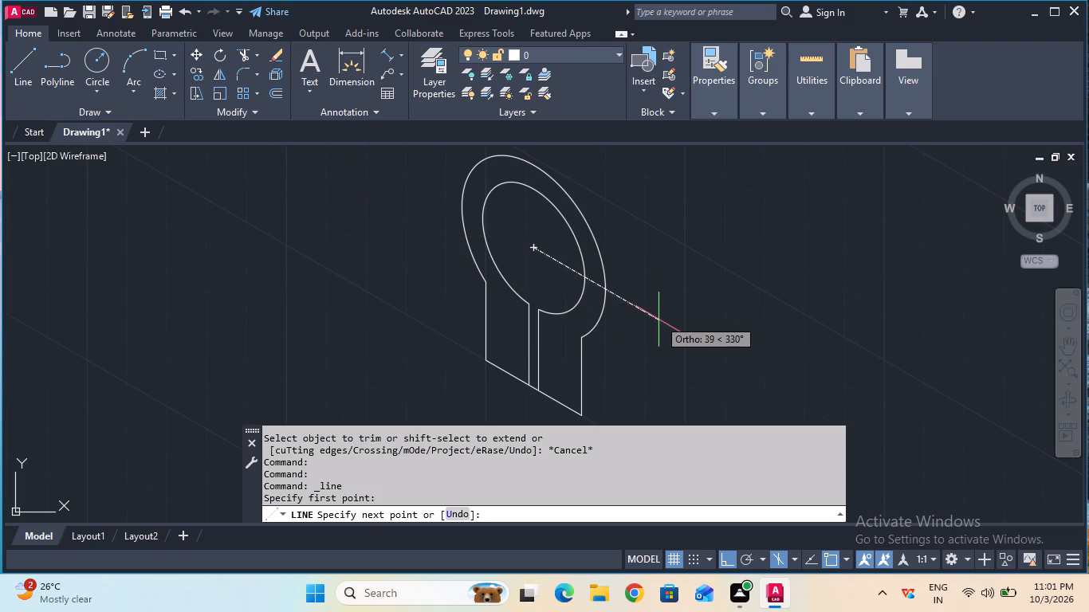
text(52)
key(Return)
key(Escape)
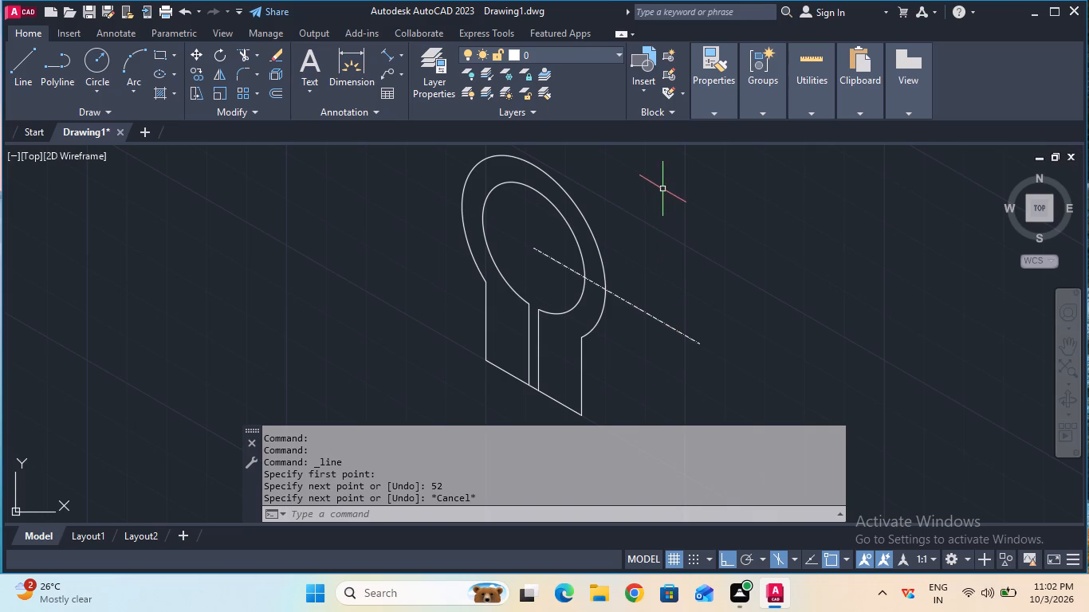
Set the current linetype to ByBlock.
click(706, 116)
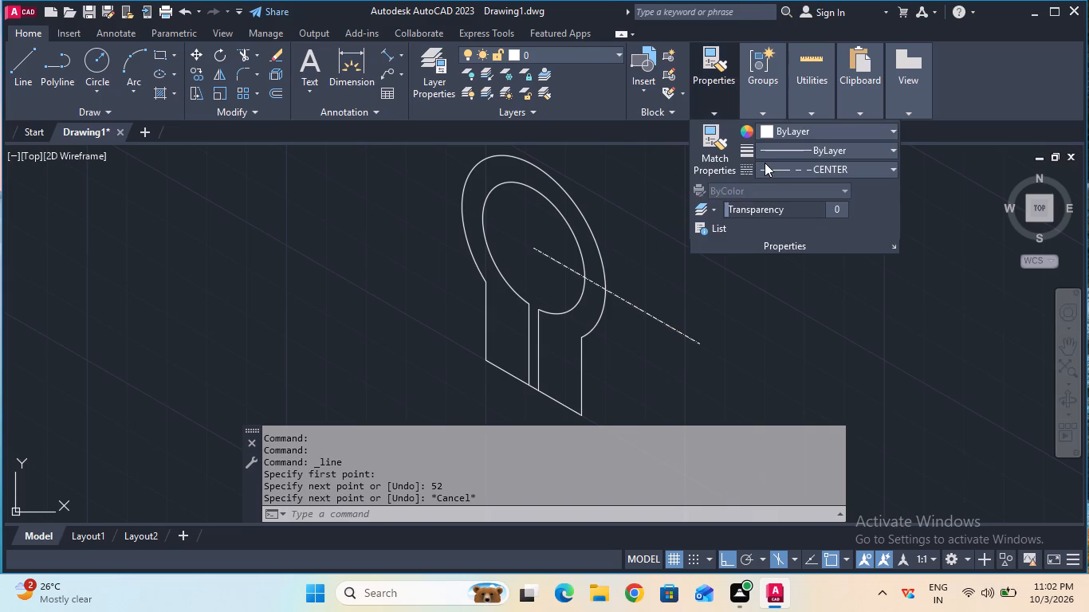
click(771, 171)
click(783, 206)
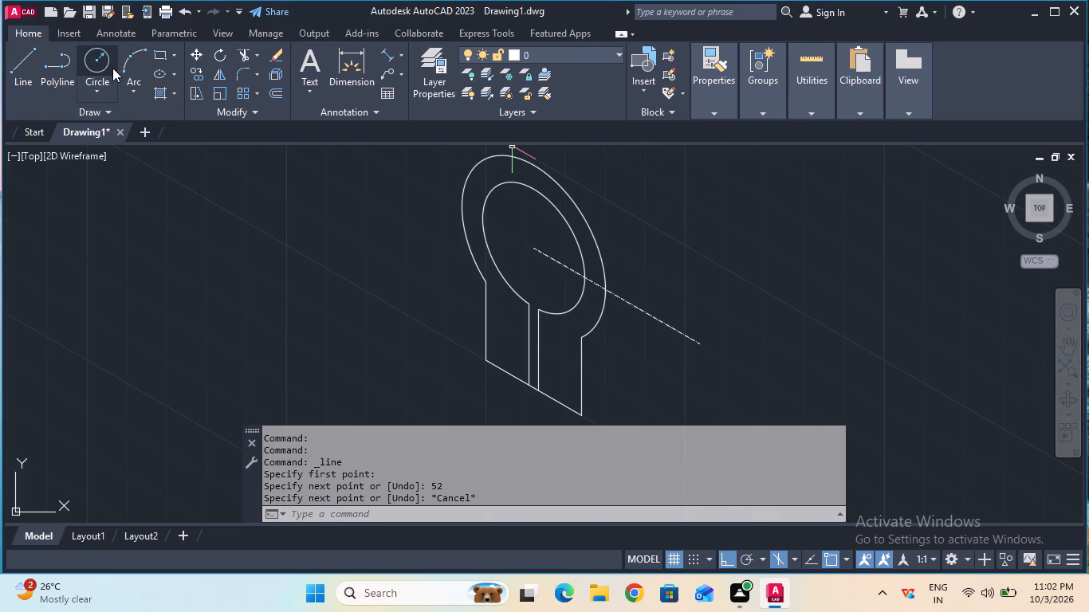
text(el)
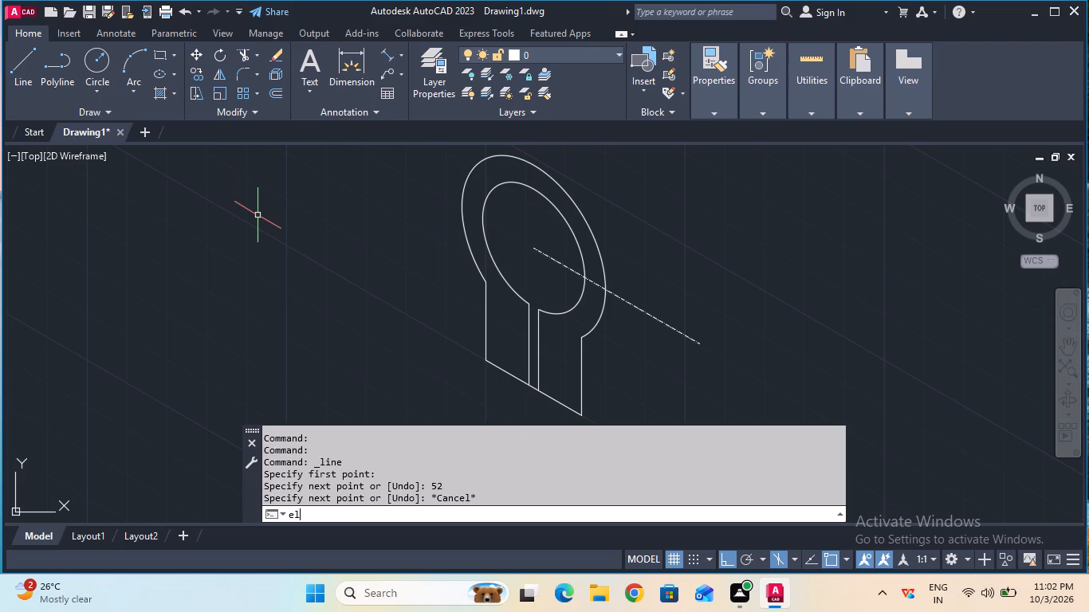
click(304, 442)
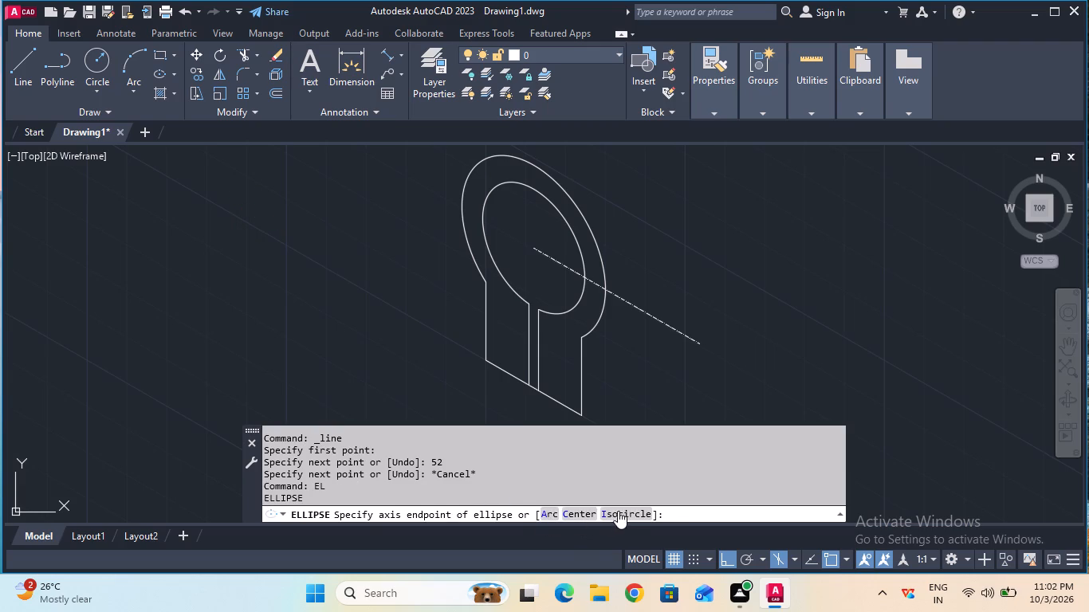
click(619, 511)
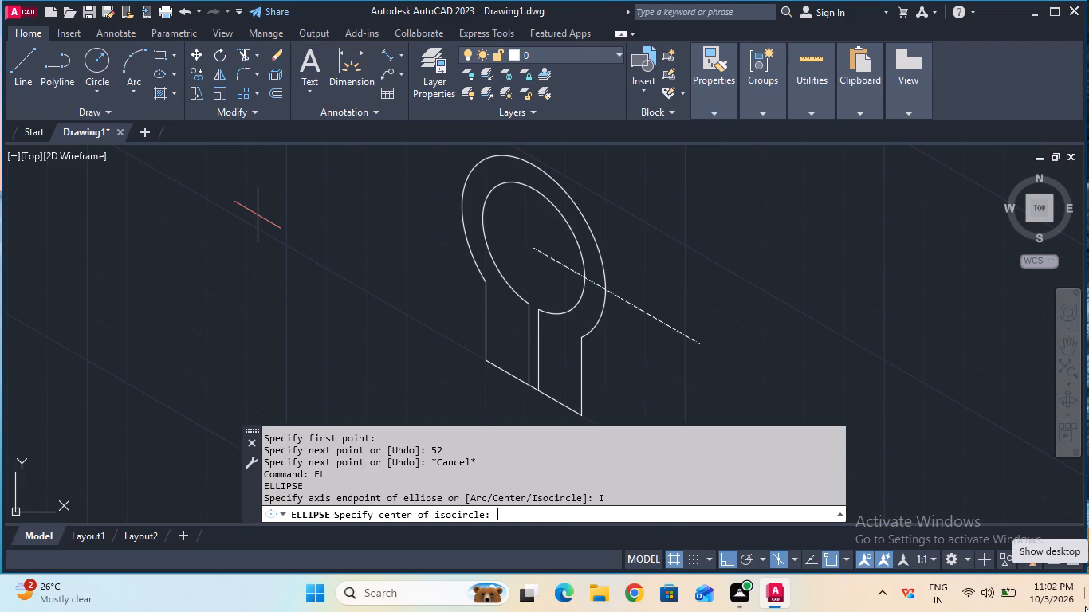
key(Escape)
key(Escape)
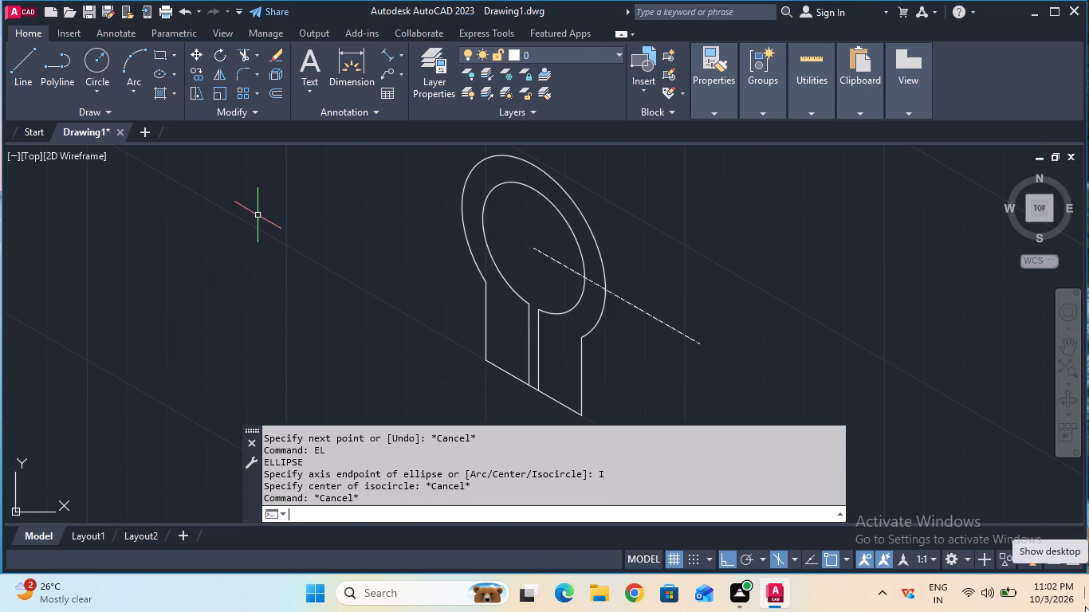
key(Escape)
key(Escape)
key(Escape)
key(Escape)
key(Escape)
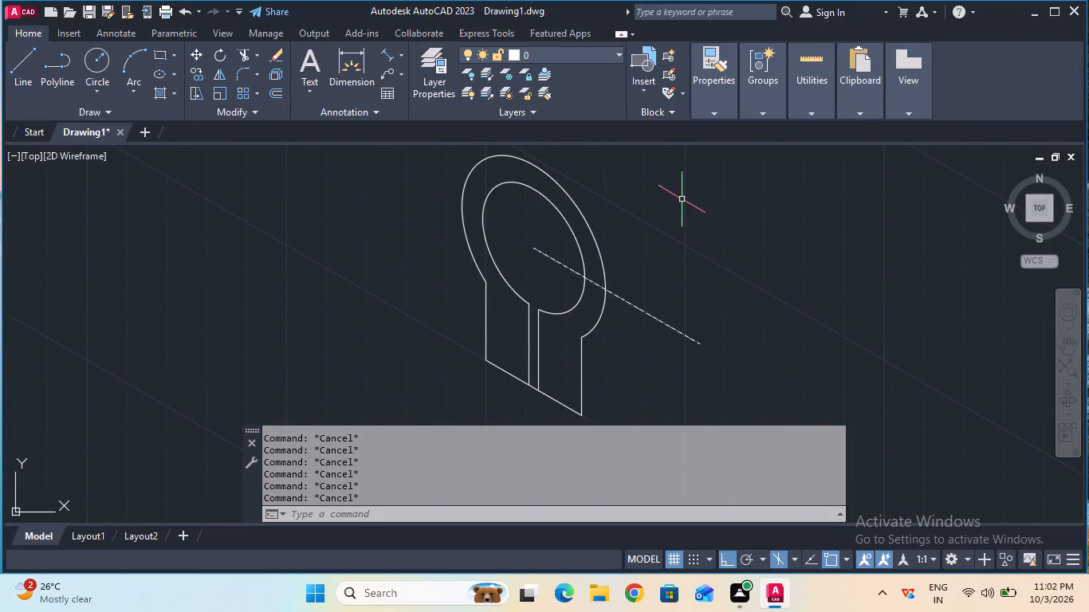
Draw a 14 mm diameter isocircle centred on the outer end of the 52 mm centre line.
text(ell)
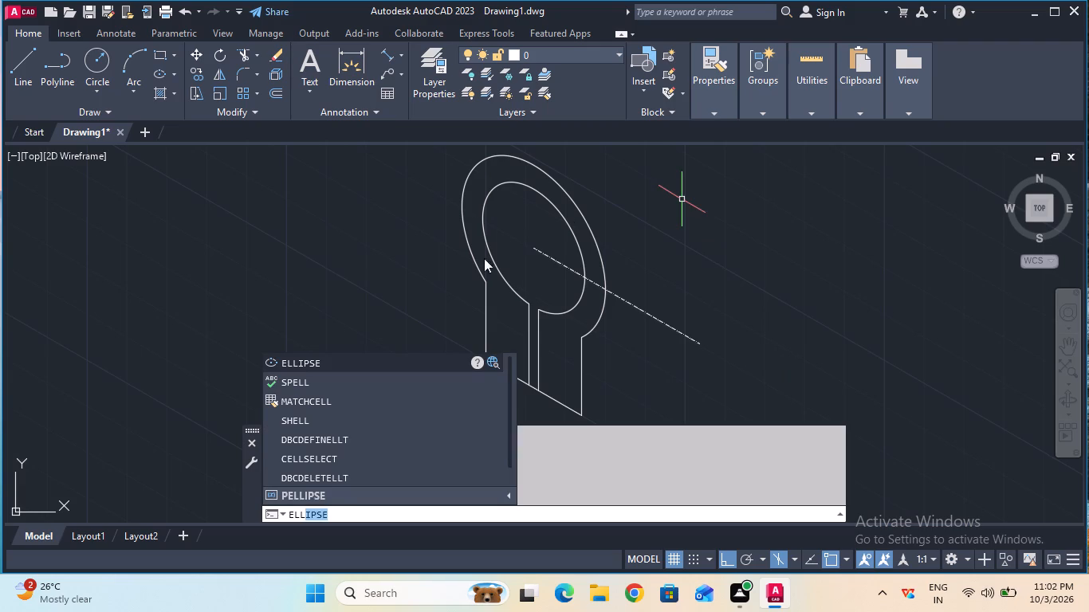
click(408, 355)
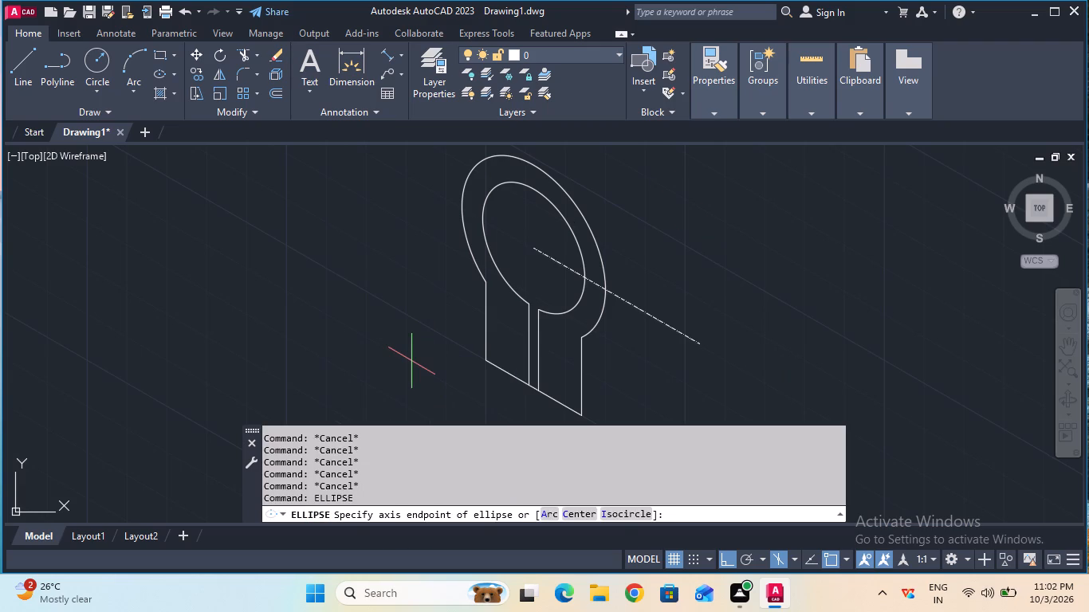
click(621, 517)
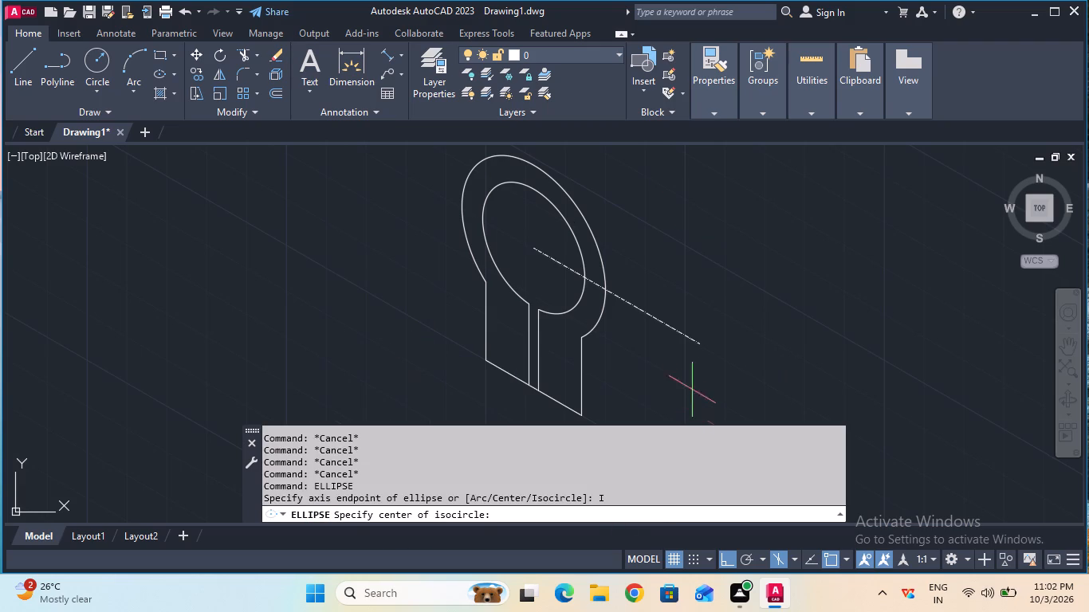
click(699, 346)
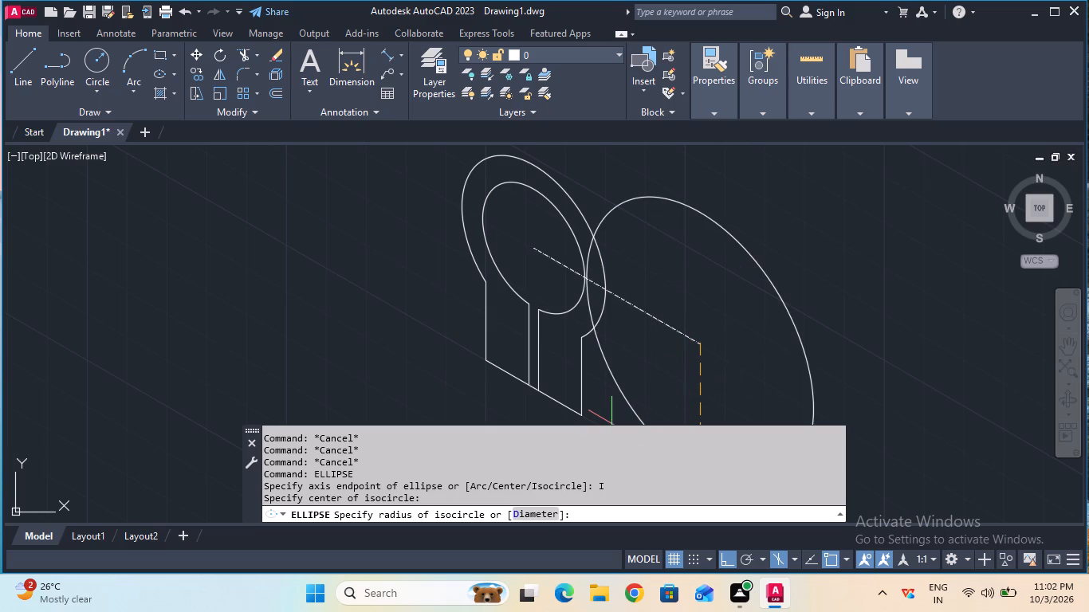
click(541, 513)
click(541, 513)
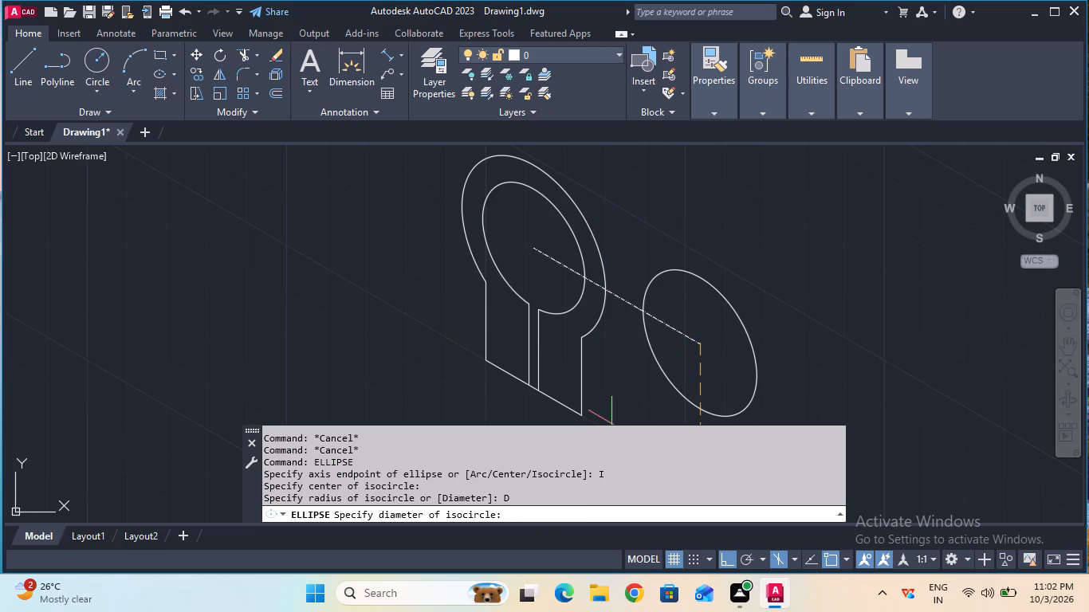
text(14)
key(Return)
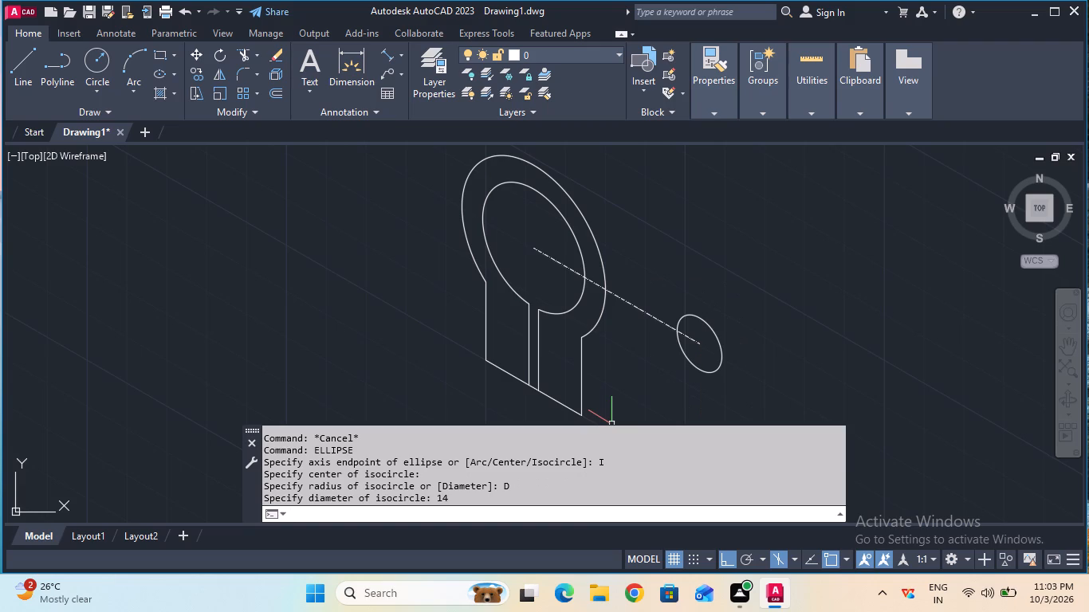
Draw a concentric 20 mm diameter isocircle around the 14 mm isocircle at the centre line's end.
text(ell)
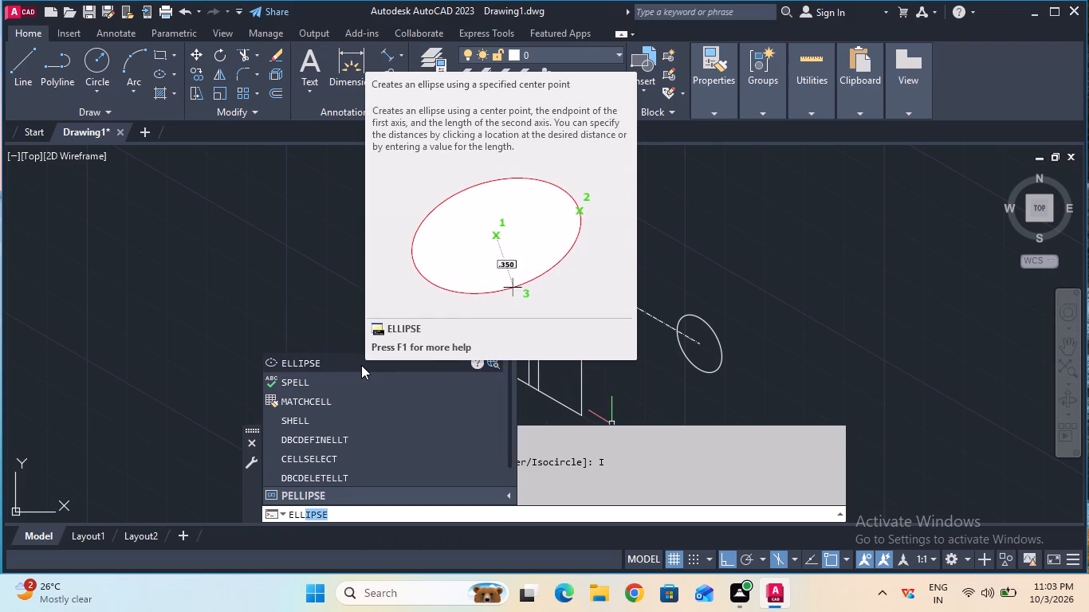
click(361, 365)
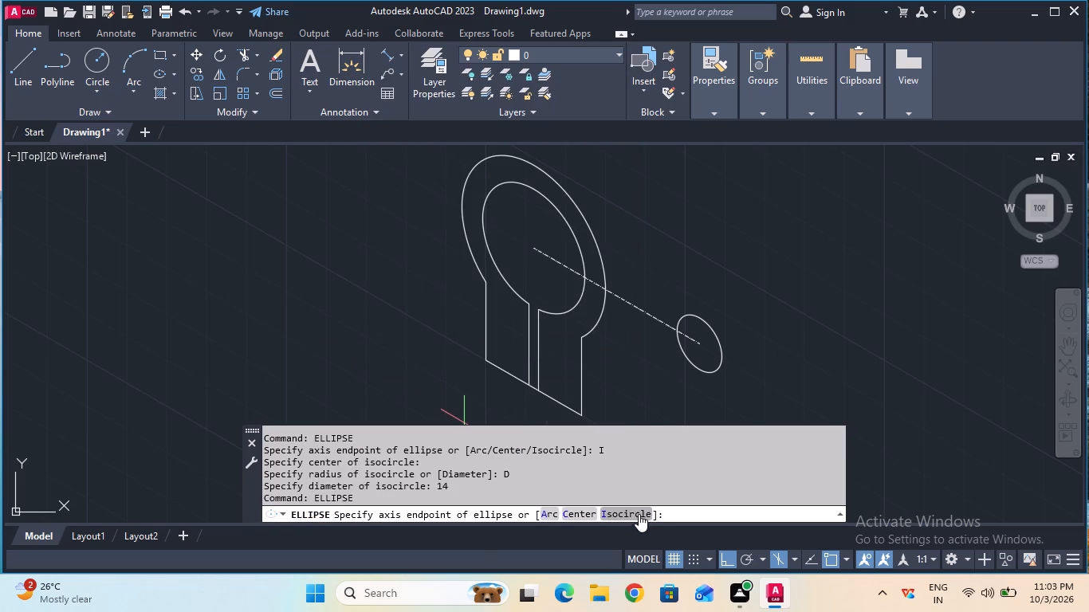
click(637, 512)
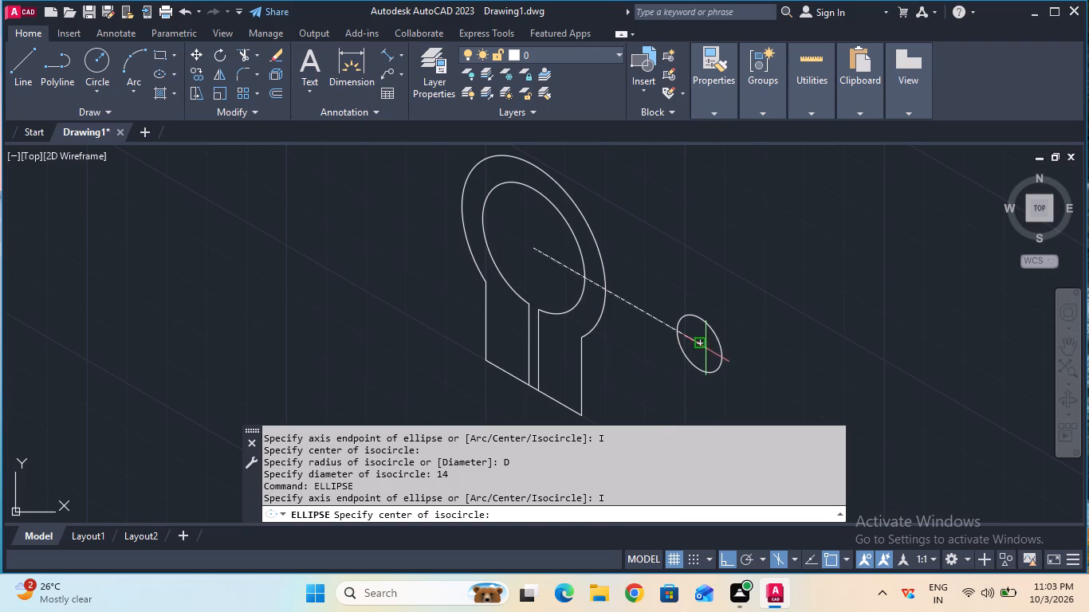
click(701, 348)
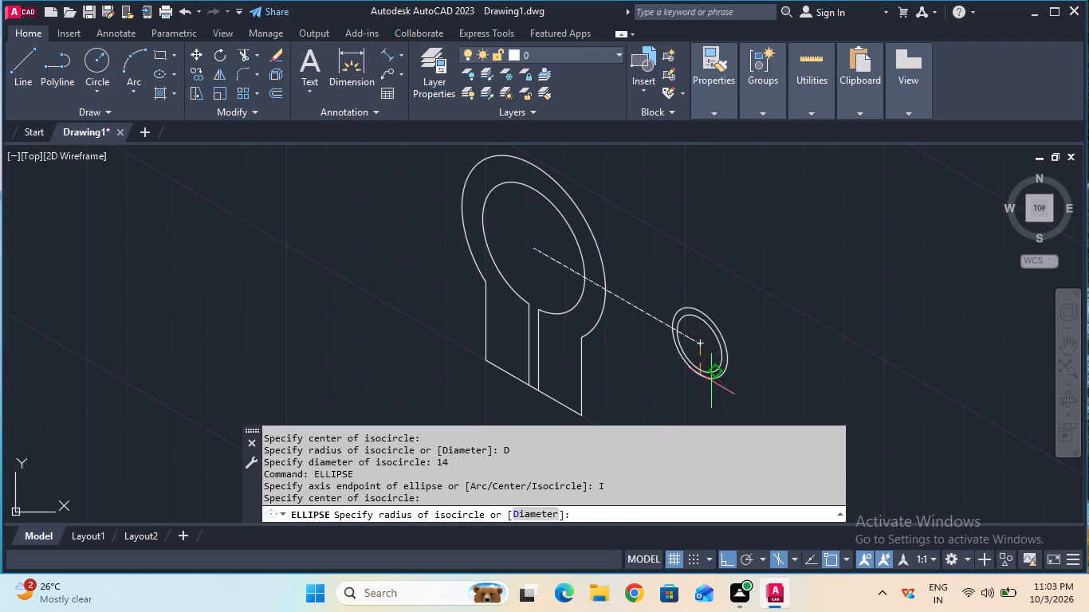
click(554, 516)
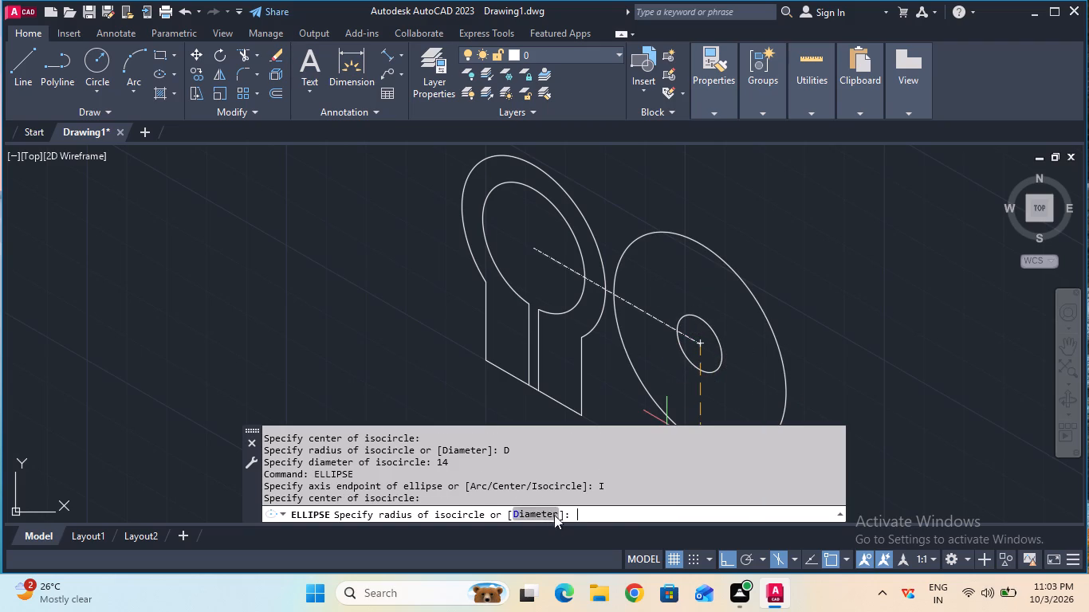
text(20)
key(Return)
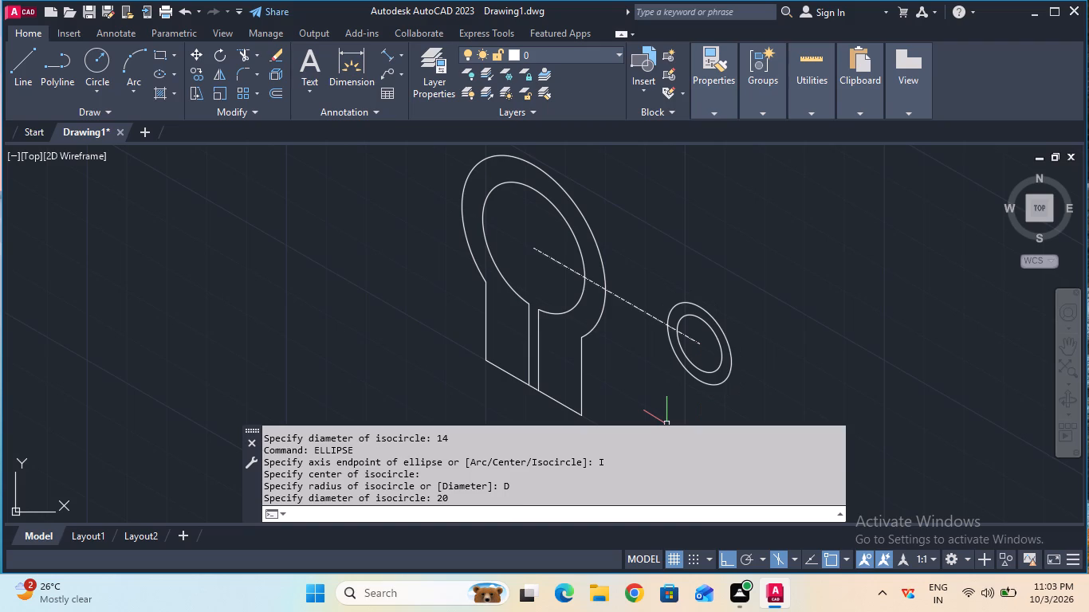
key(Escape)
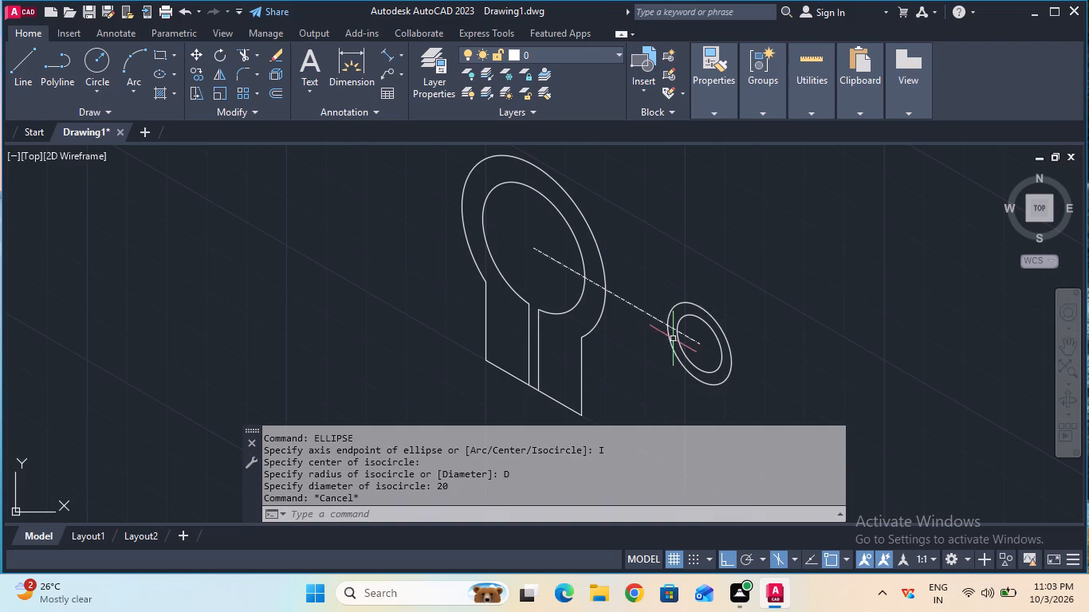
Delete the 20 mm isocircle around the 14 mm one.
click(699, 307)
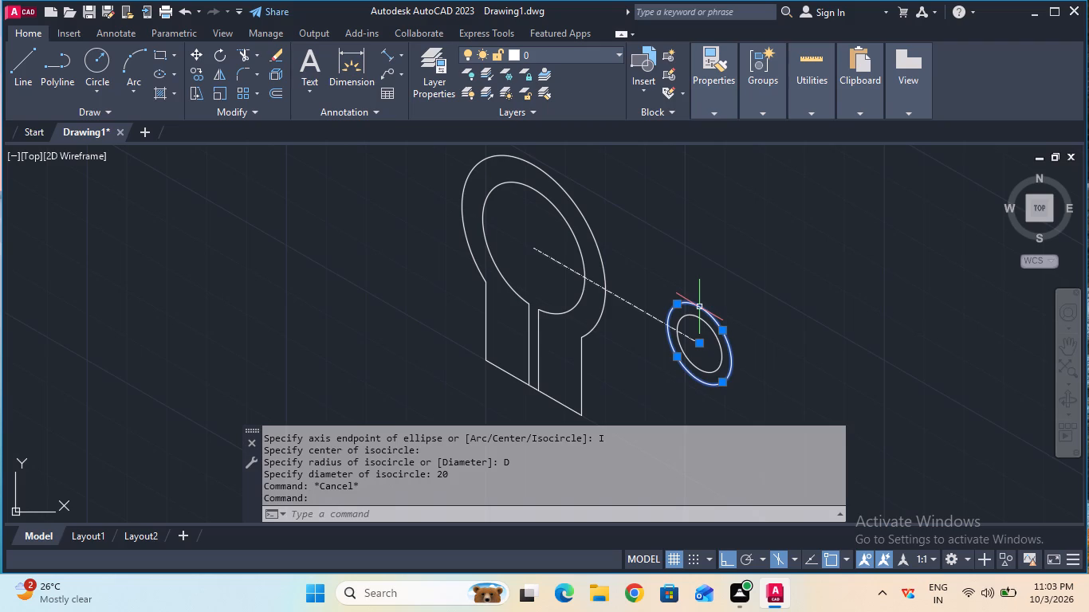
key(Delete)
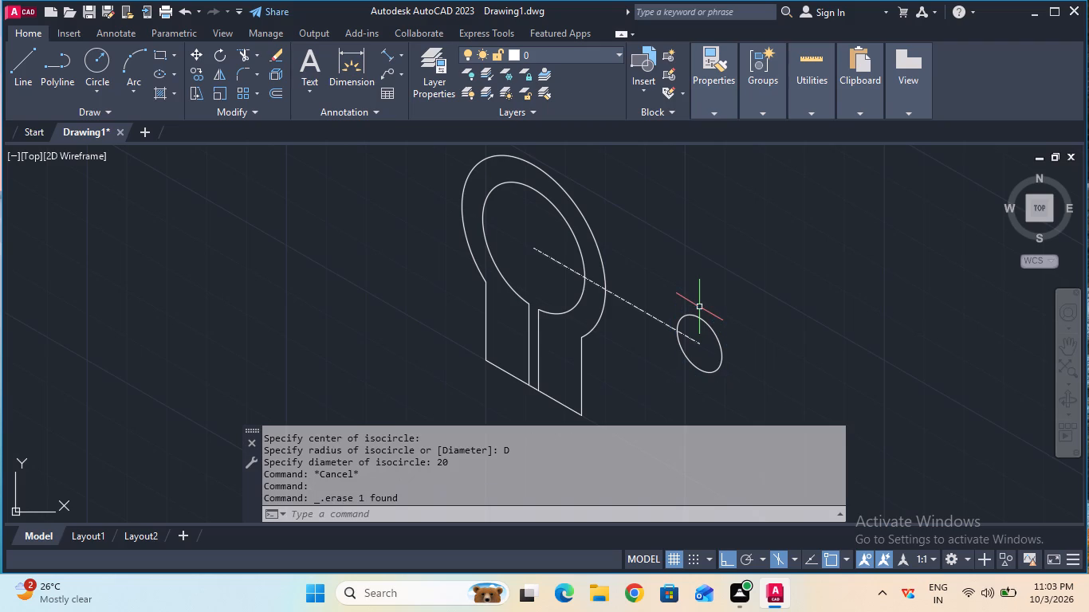
Draw a 26 mm diameter isocircle concentric with the 14 mm isocircle at the centre line's outer end.
text(ell)
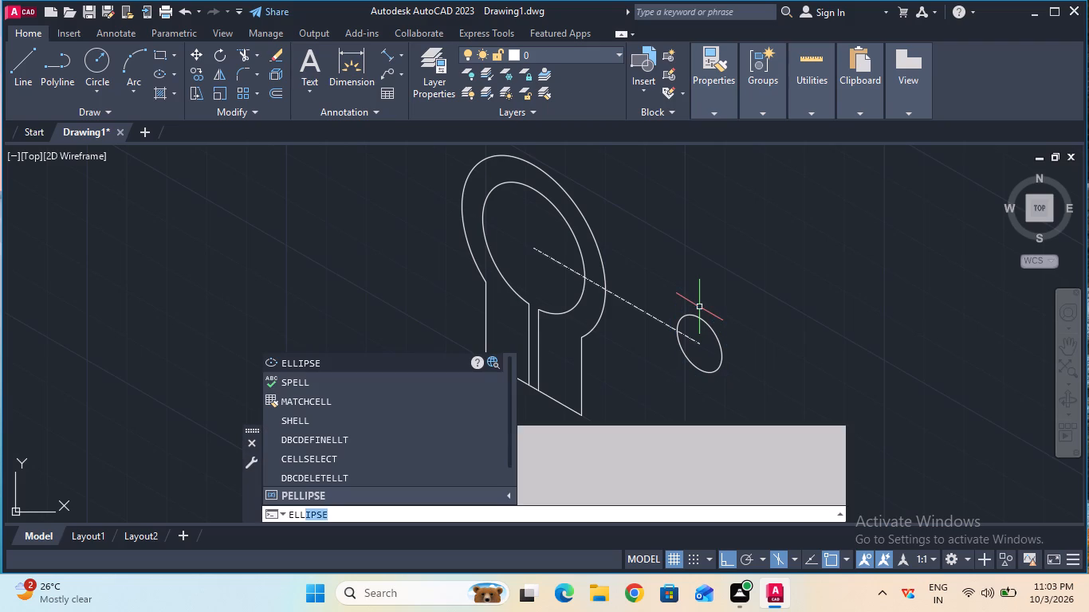
click(394, 355)
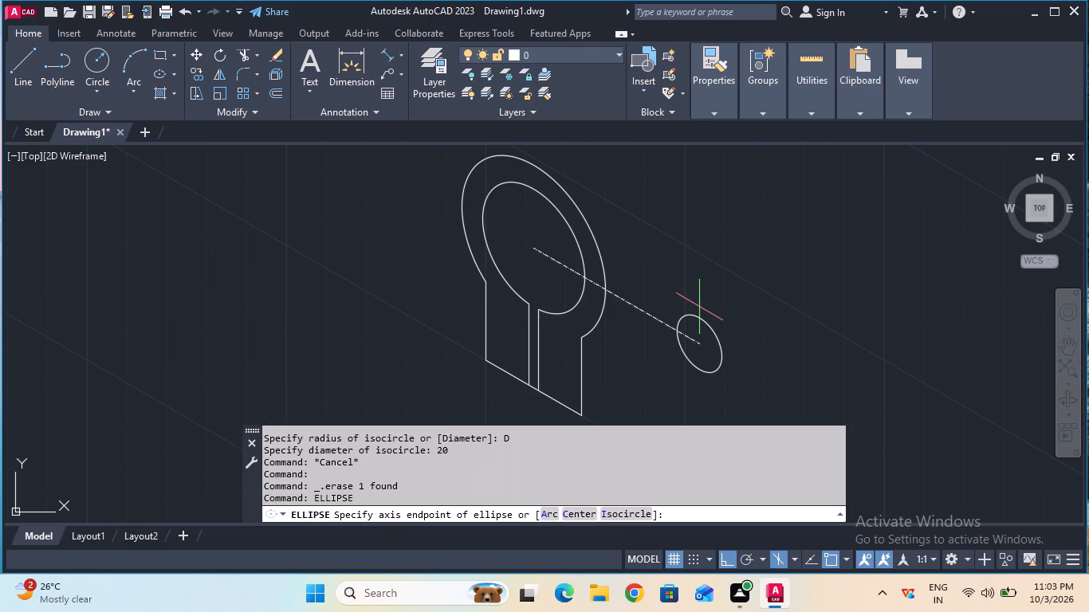
click(618, 517)
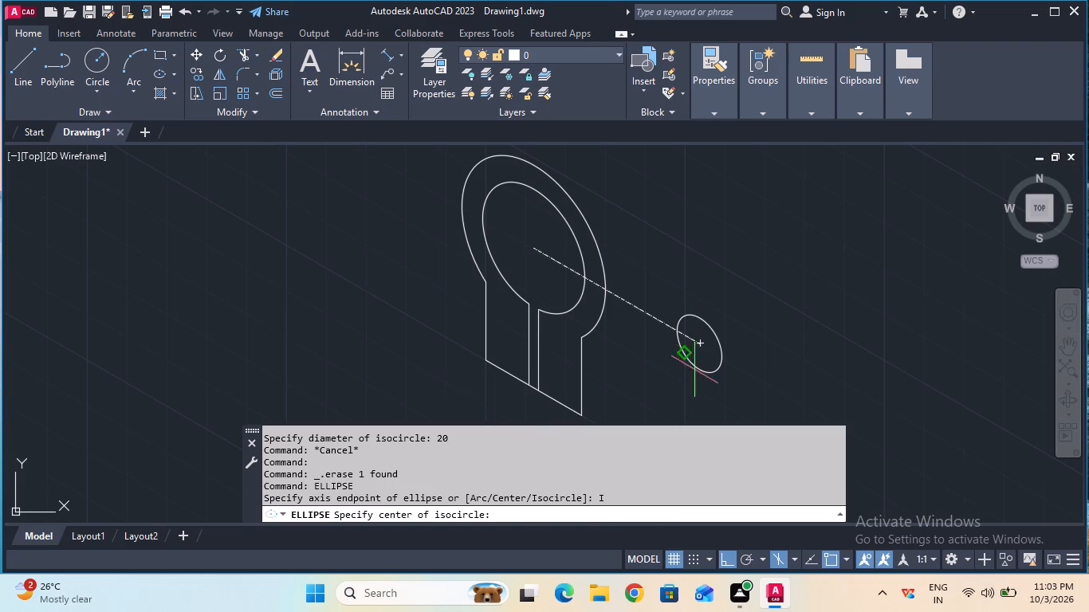
click(698, 347)
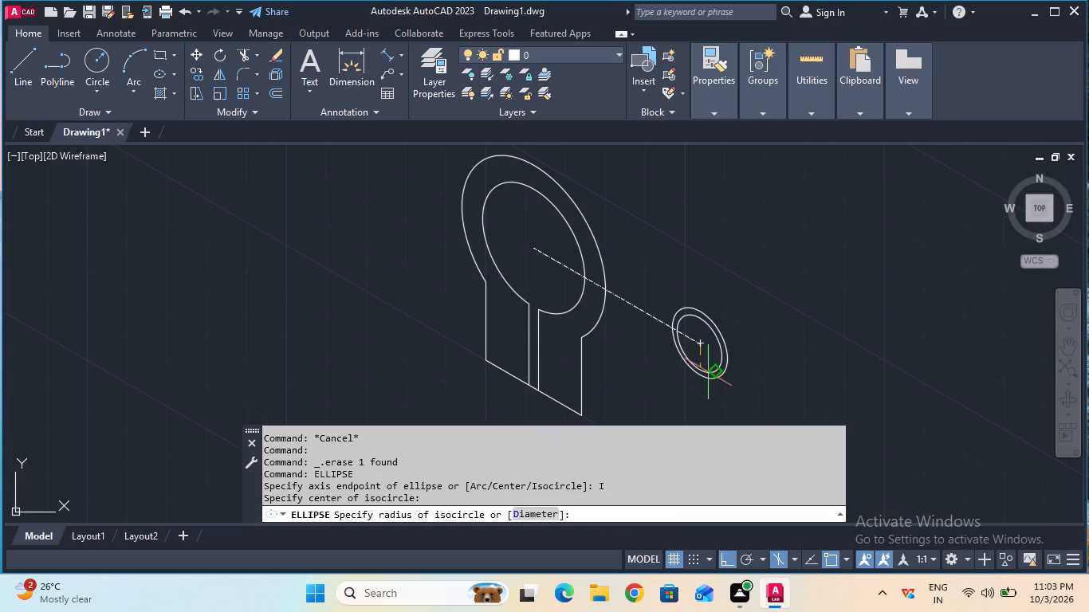
click(537, 508)
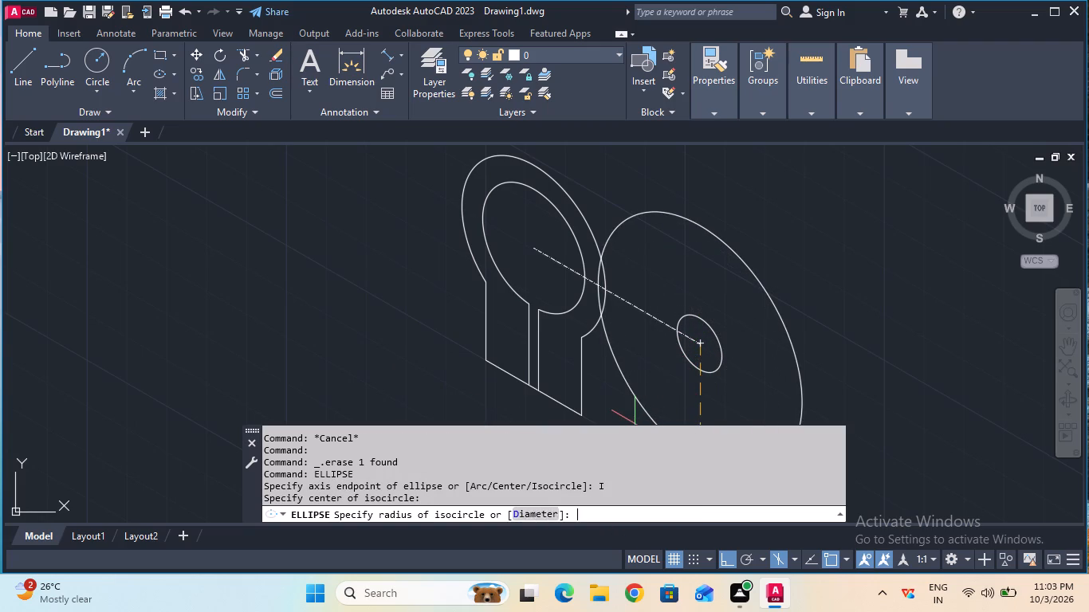
text(26)
key(Return)
key(Escape)
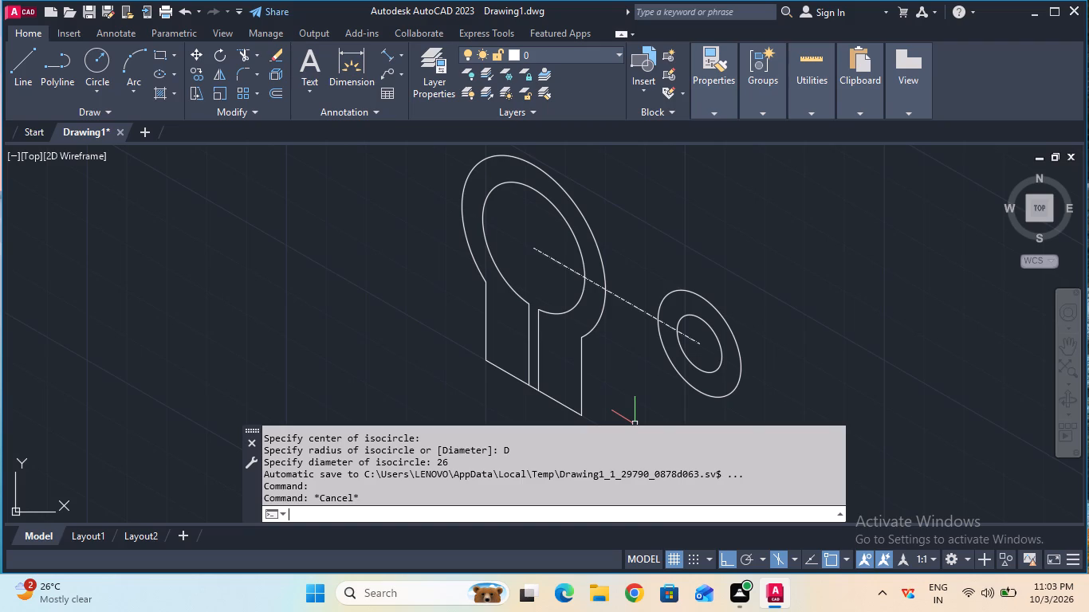
Copy the collar's outer arc 20 mm backward along the 30° axis in the top isoplane, using the collar centre as base point.
double_click(1072, 348)
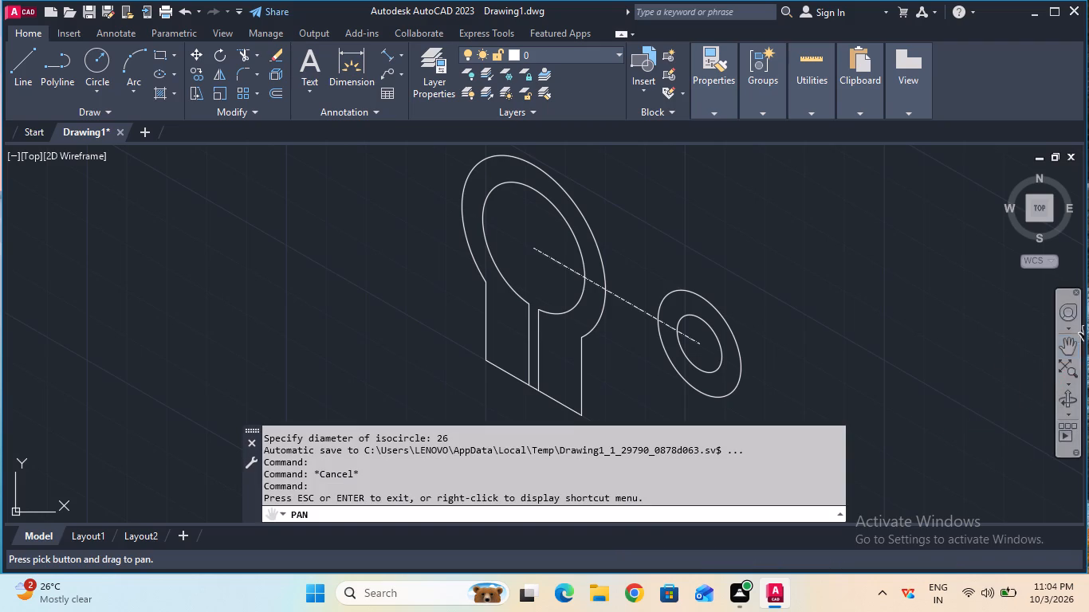
drag(852, 365, 878, 347)
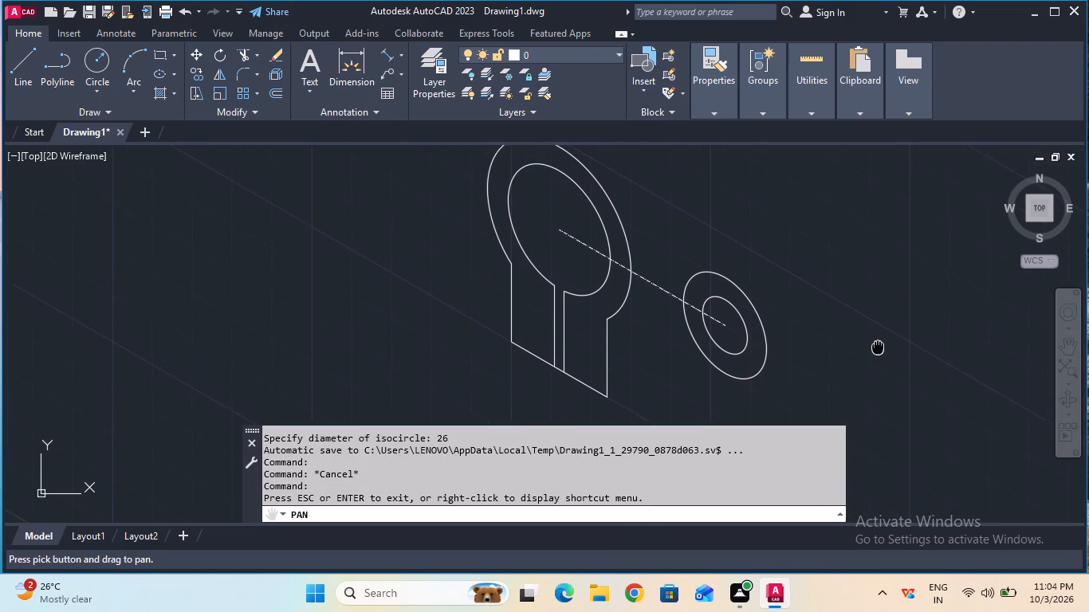
drag(878, 347, 877, 363)
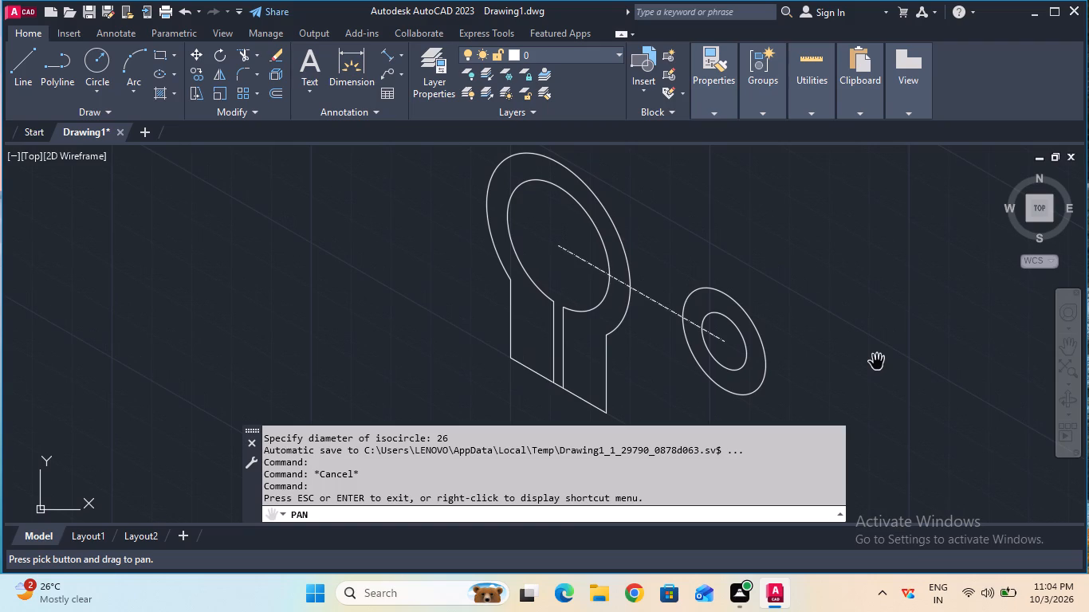
key(Escape)
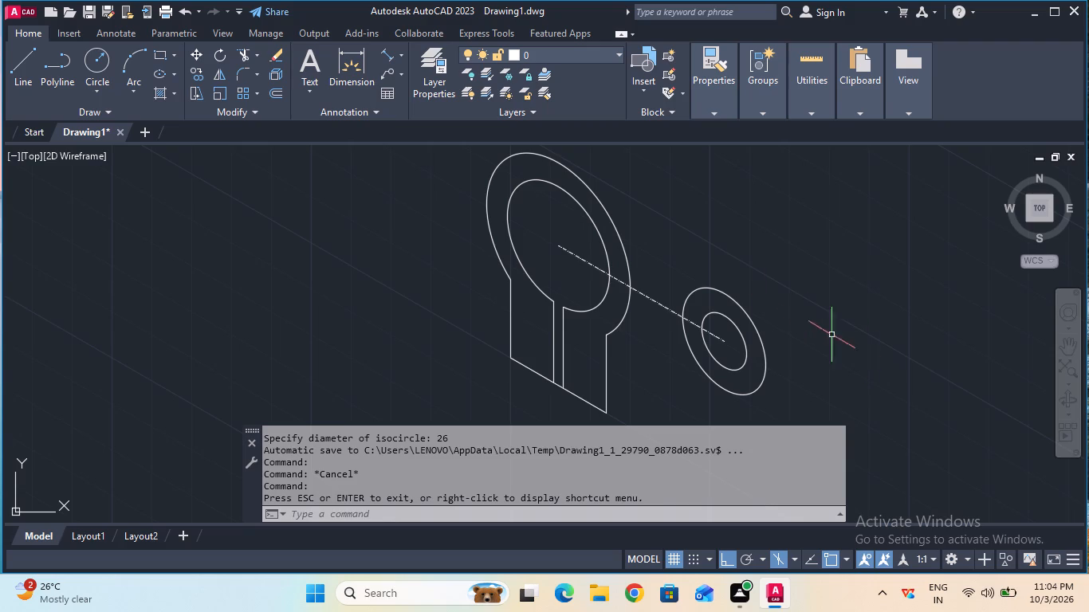
ctrl+scroll(699, 258, down, 1)
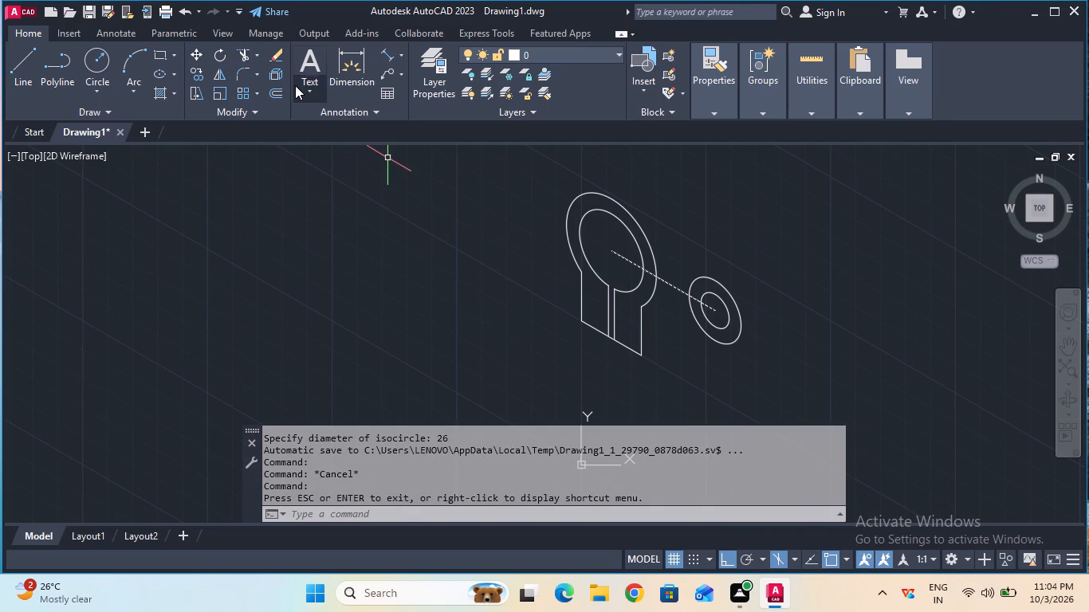
click(190, 69)
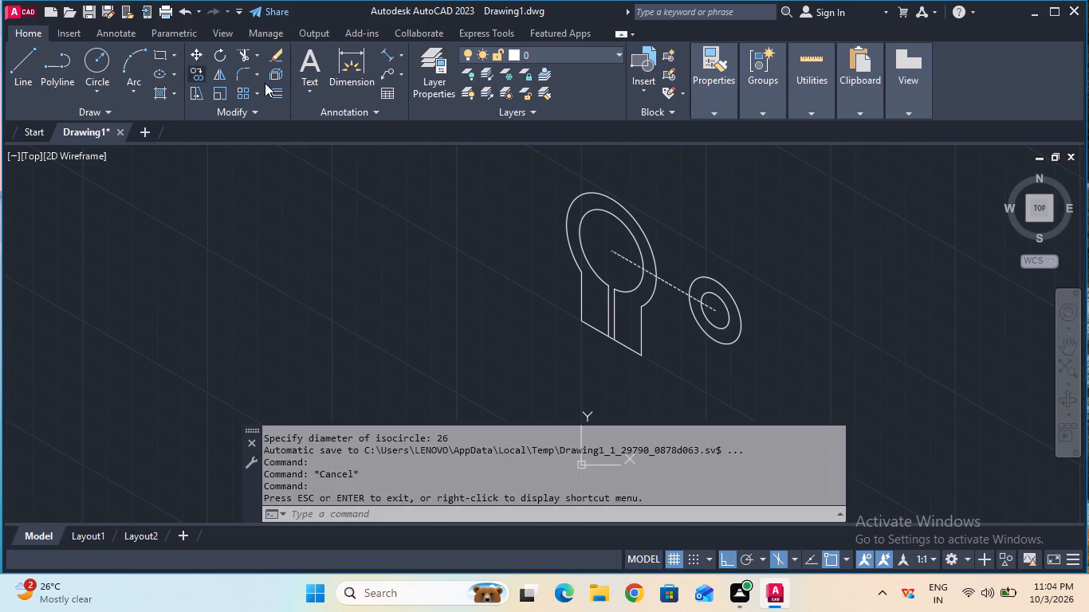
click(611, 198)
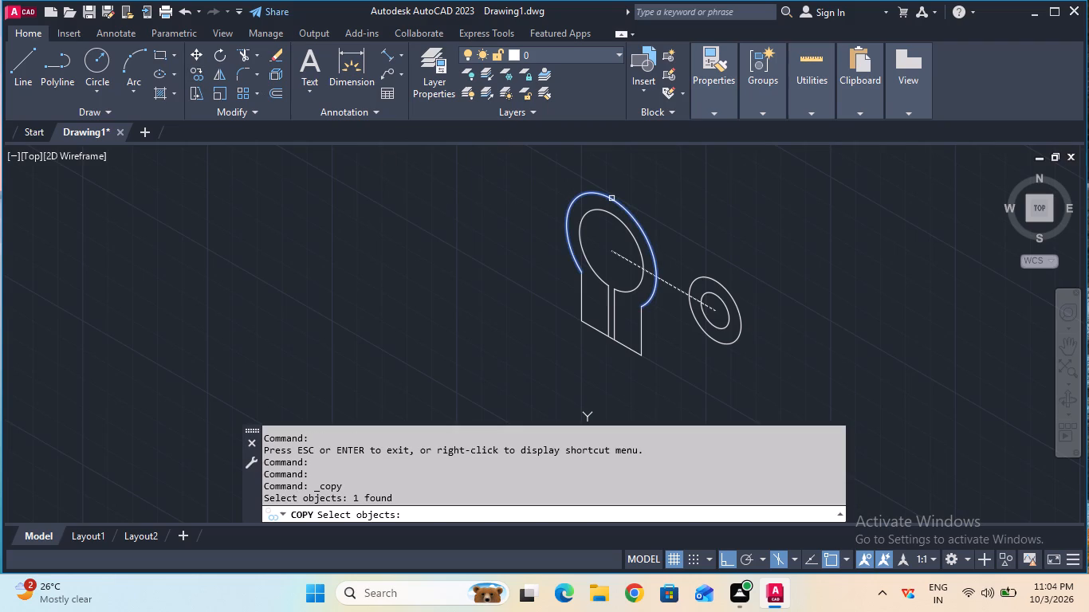
key(Return)
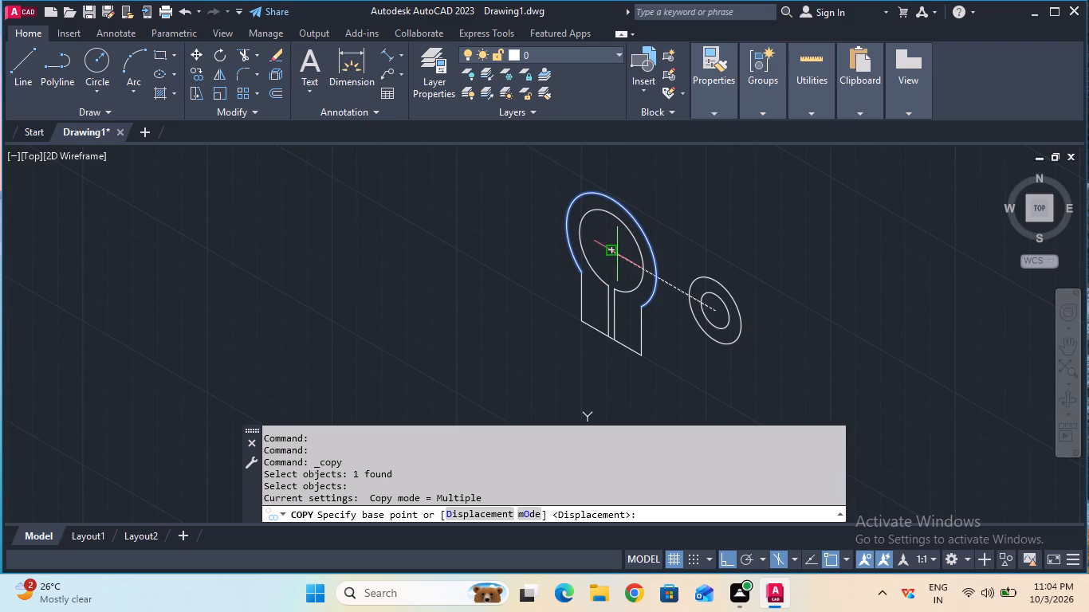
click(614, 254)
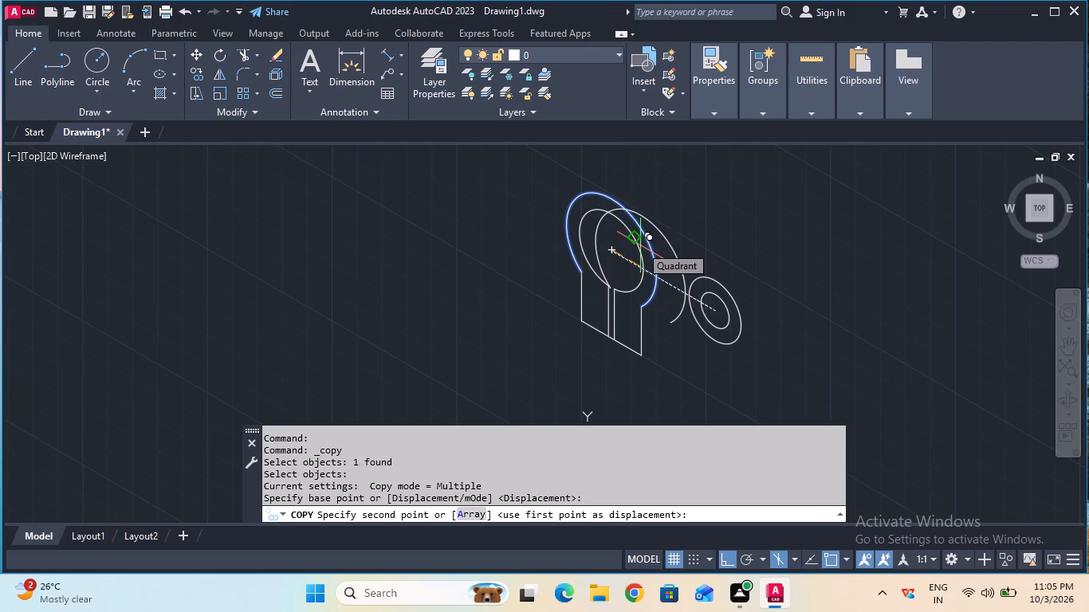
key(F5)
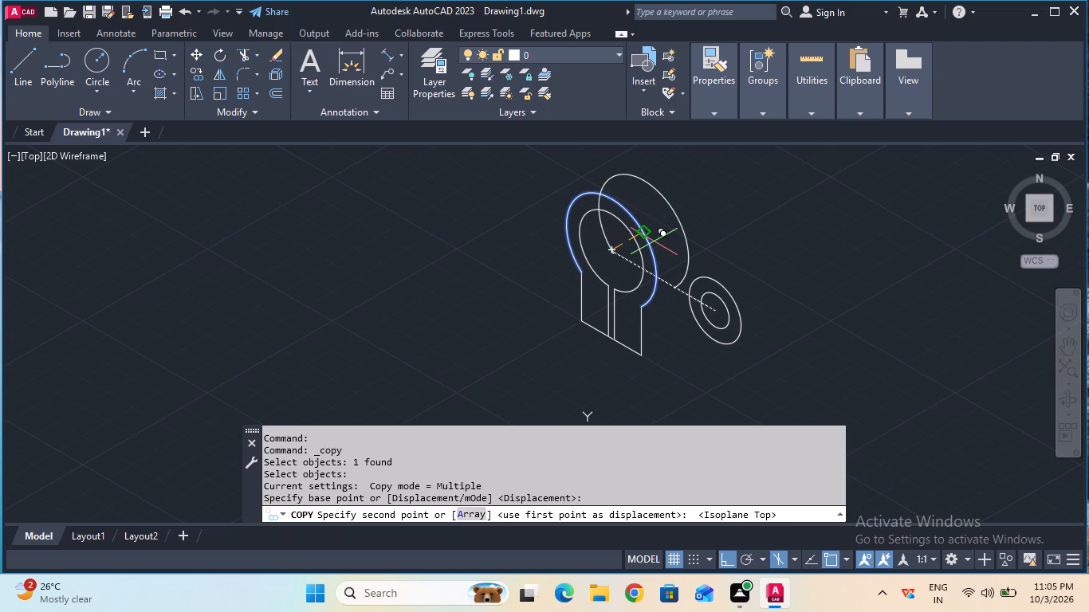
key(2)
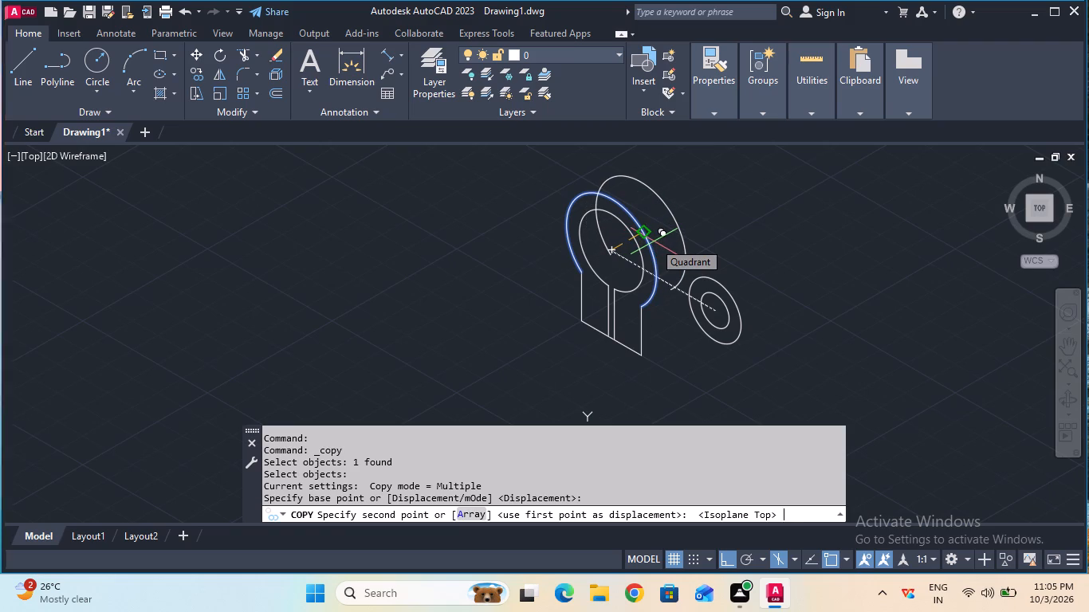
key(0)
key(Return)
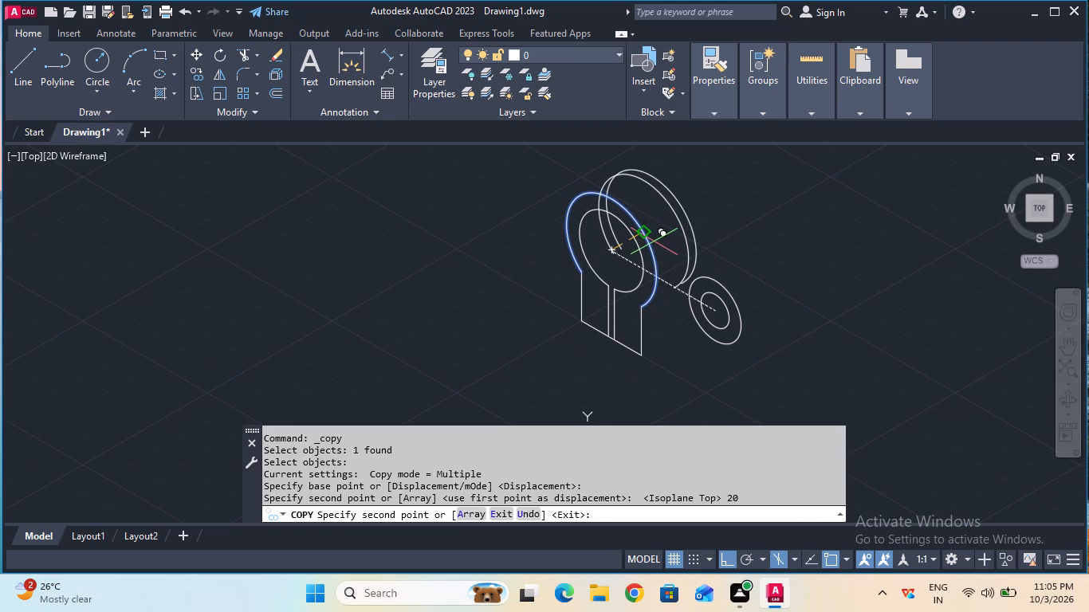
key(Escape)
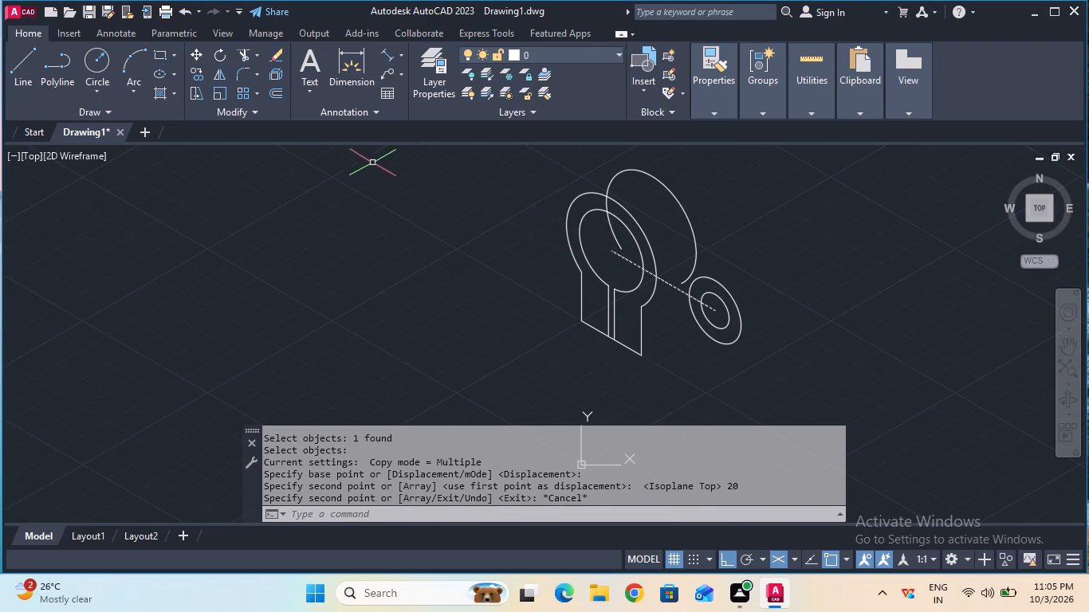
Draw a line joining the upper quadrants of the collar's front outer arc and its rear copy.
click(28, 68)
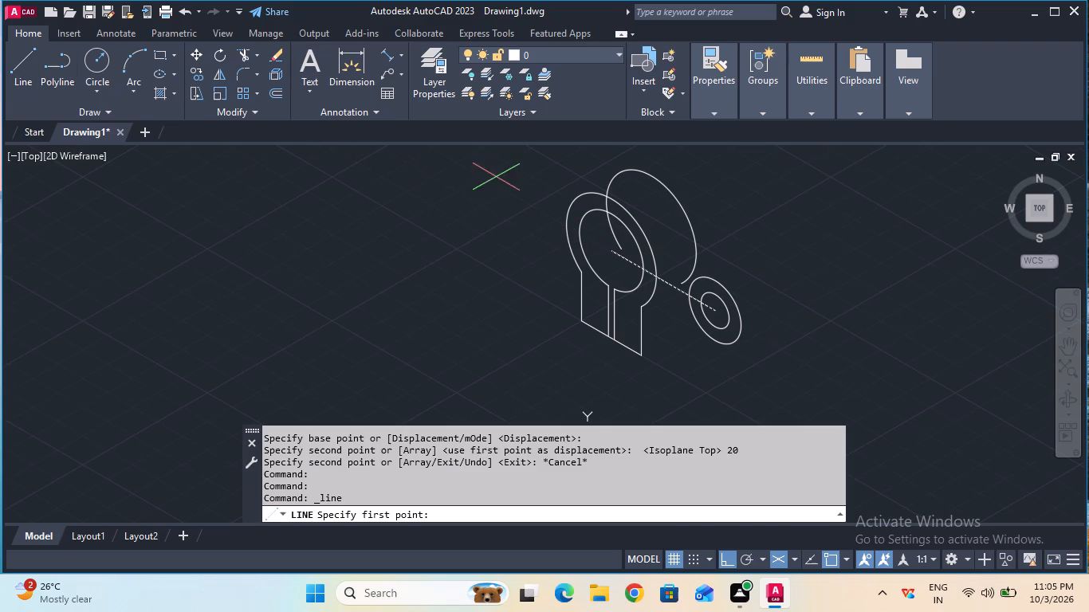
click(582, 200)
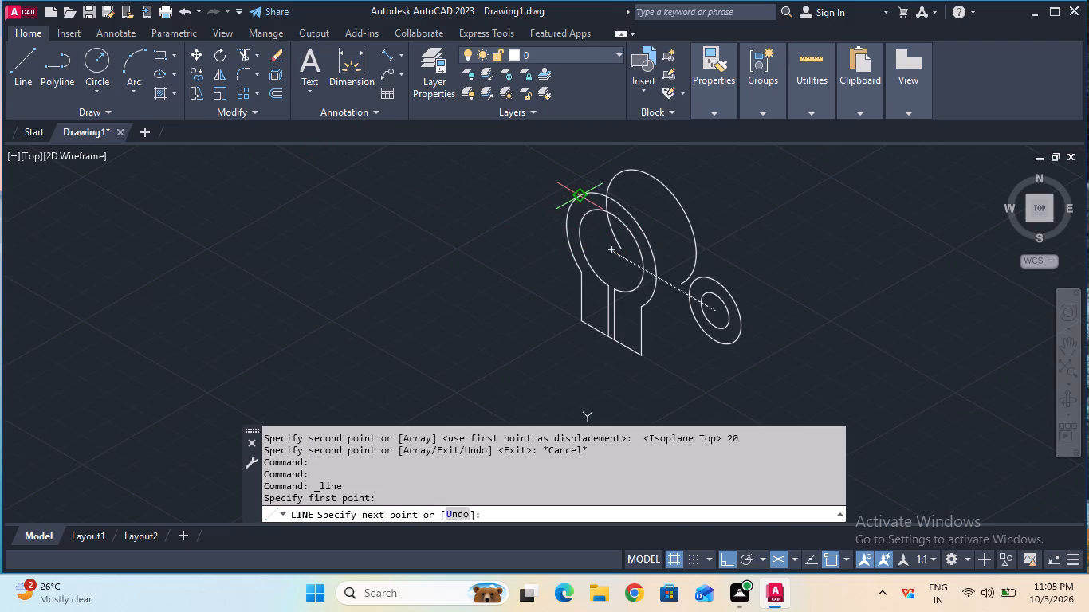
click(623, 175)
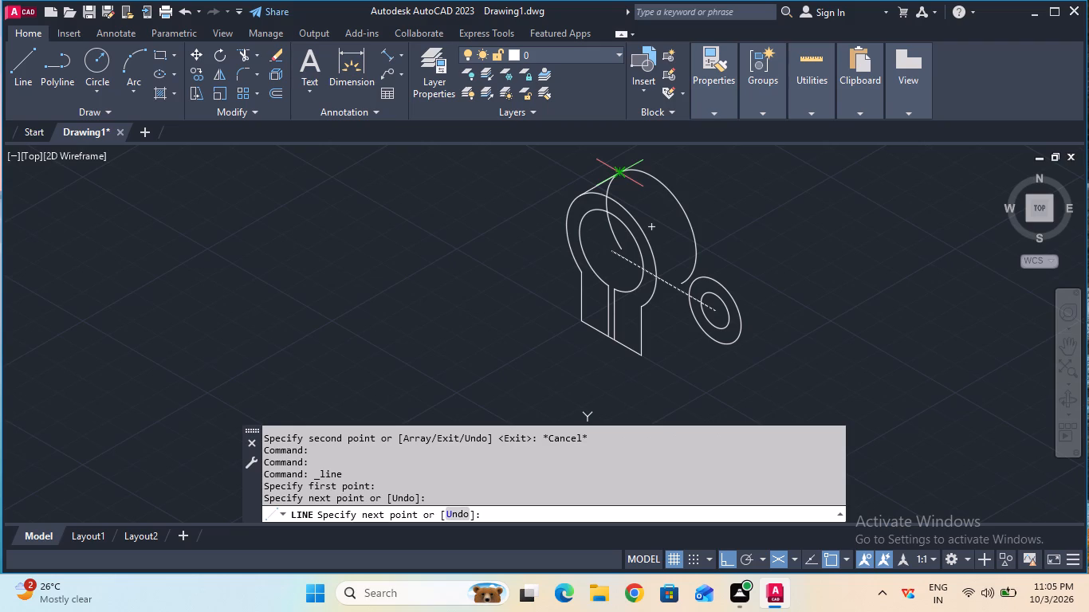
key(Escape)
Trim away the hidden portions of the rear outer arc behind the collar's front face and inside its bore.
ctrl+scroll(613, 201, up, 1)
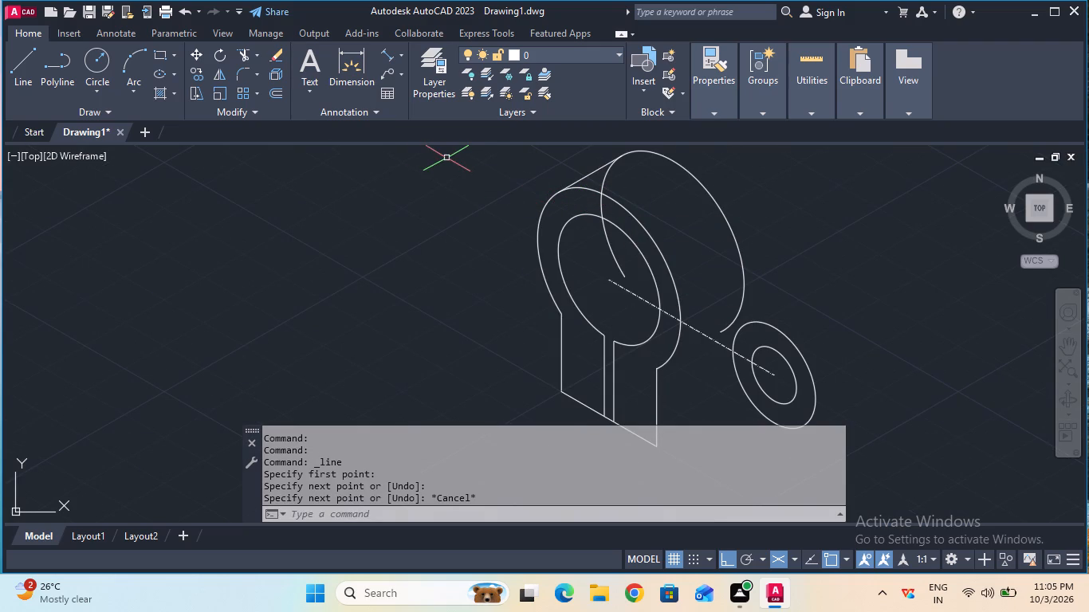
click(247, 60)
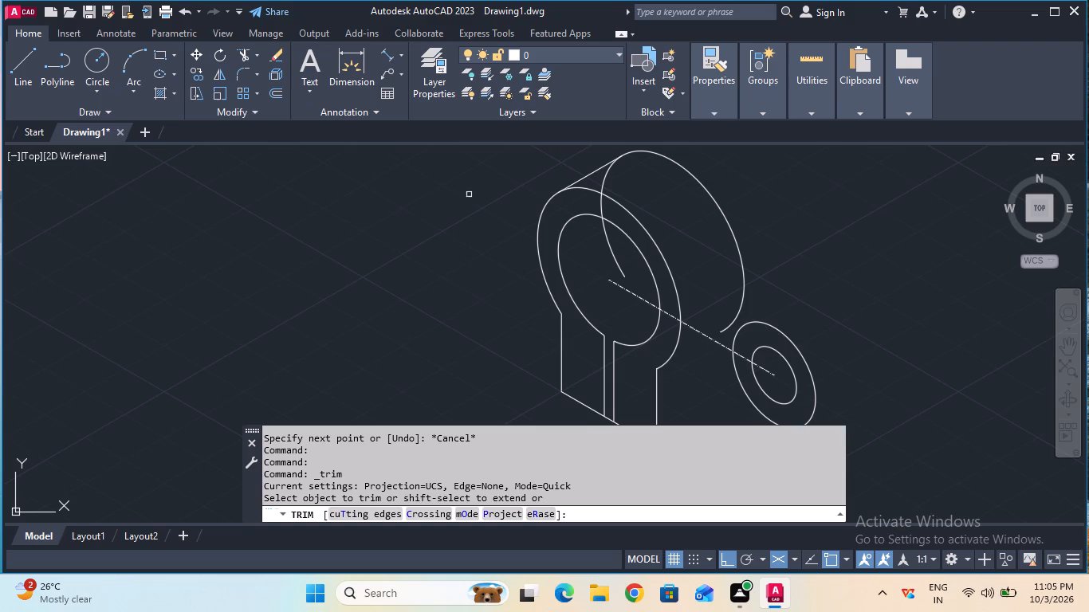
click(603, 182)
click(602, 199)
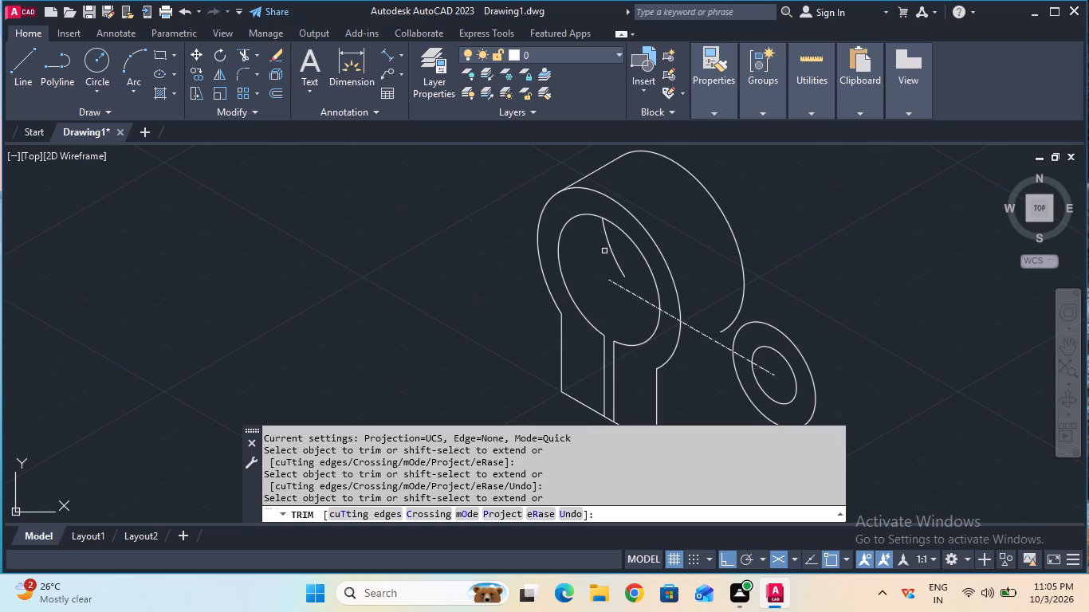
click(610, 251)
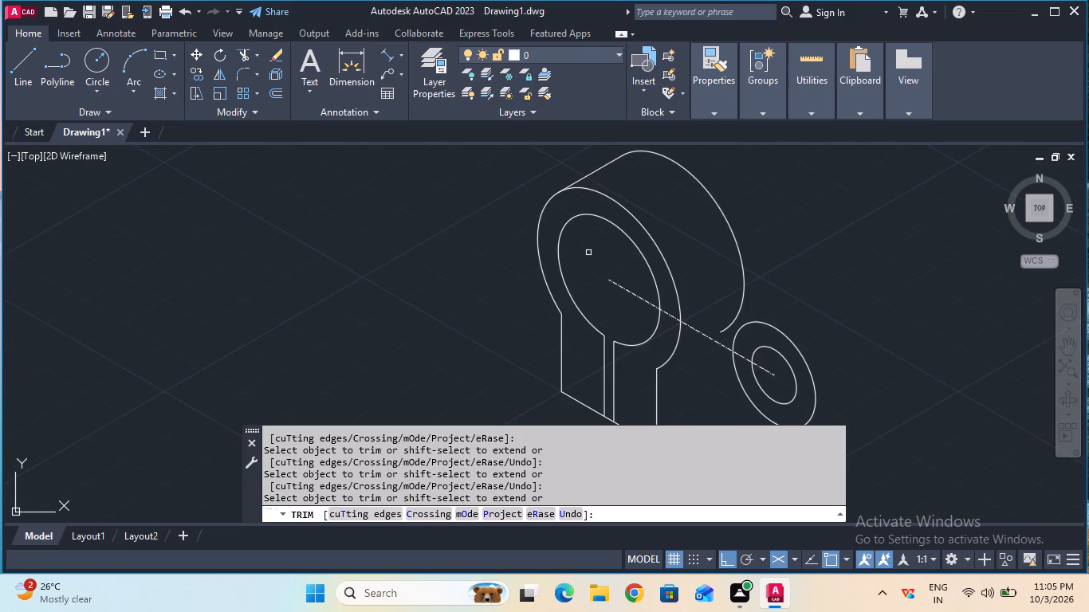
key(Escape)
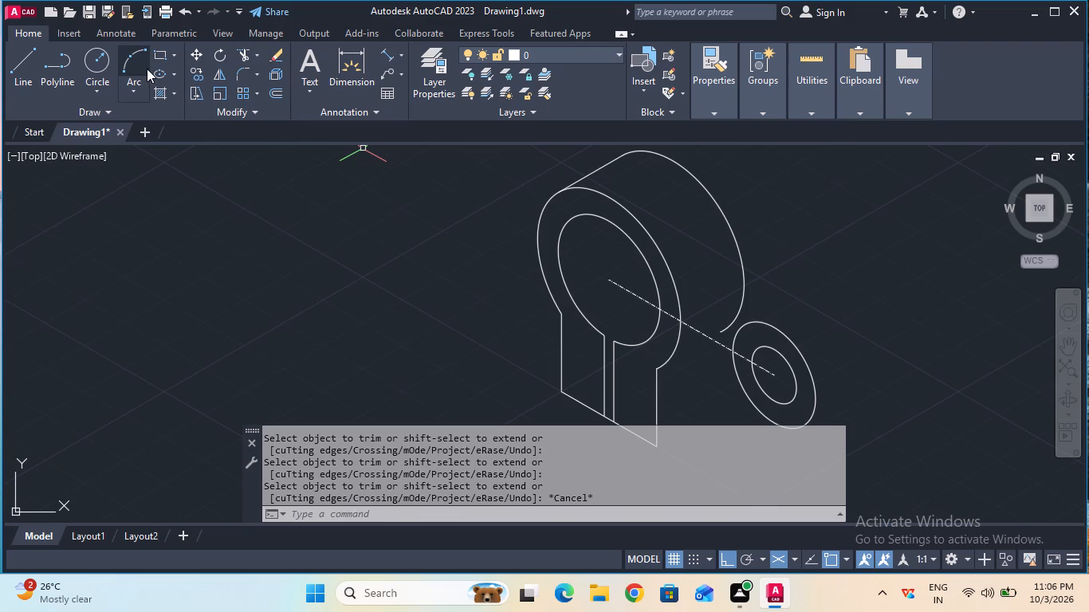
Copy the collar's front outer arc 7 mm backward along the 30° axis from the collar centre.
click(199, 79)
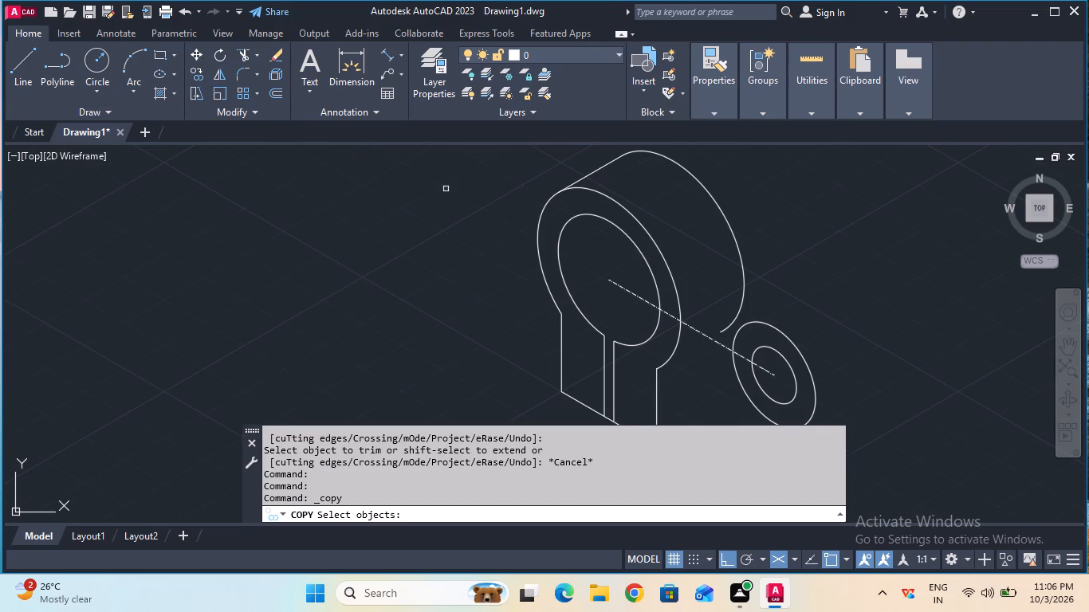
click(656, 241)
key(Return)
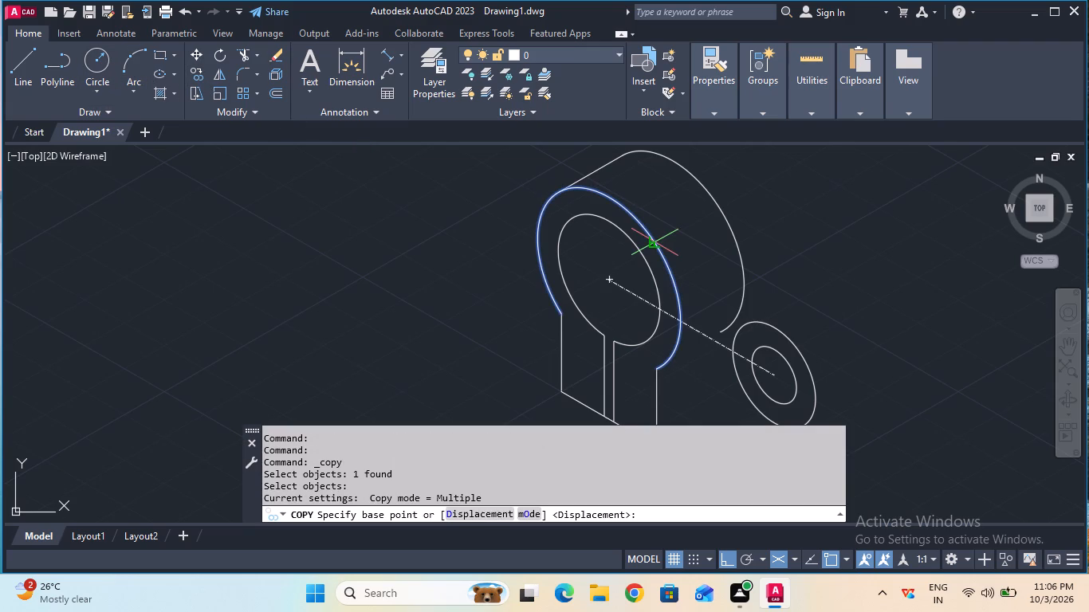
click(606, 278)
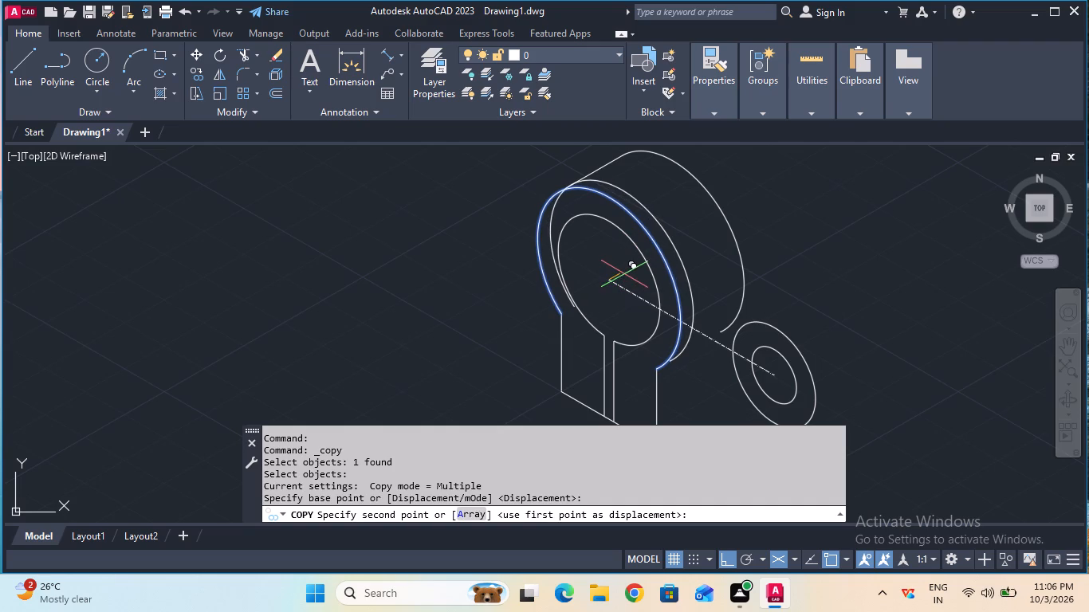
key(7)
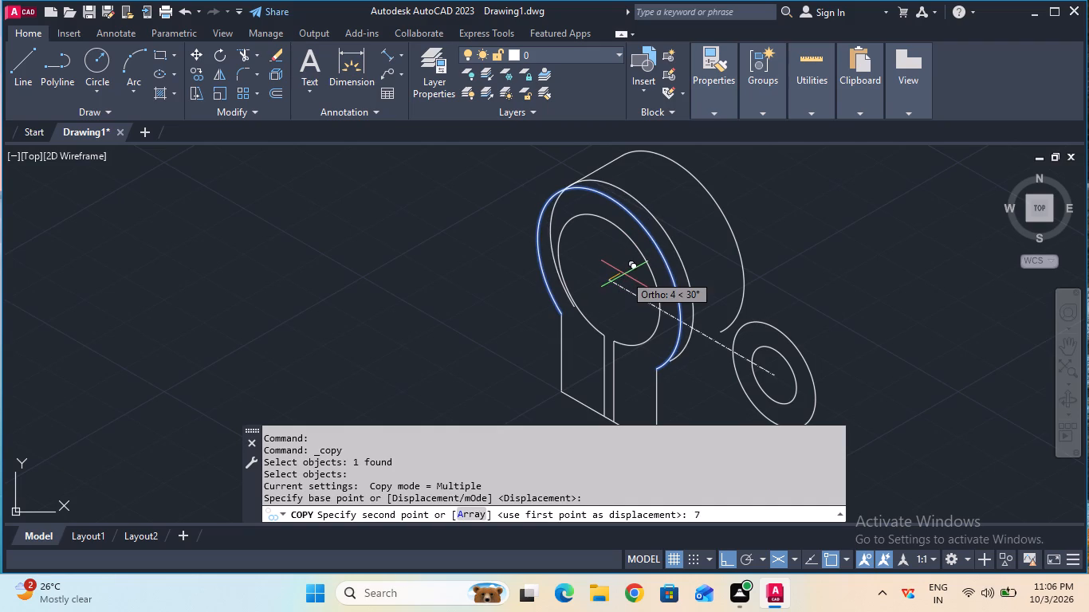
key(Return)
key(Escape)
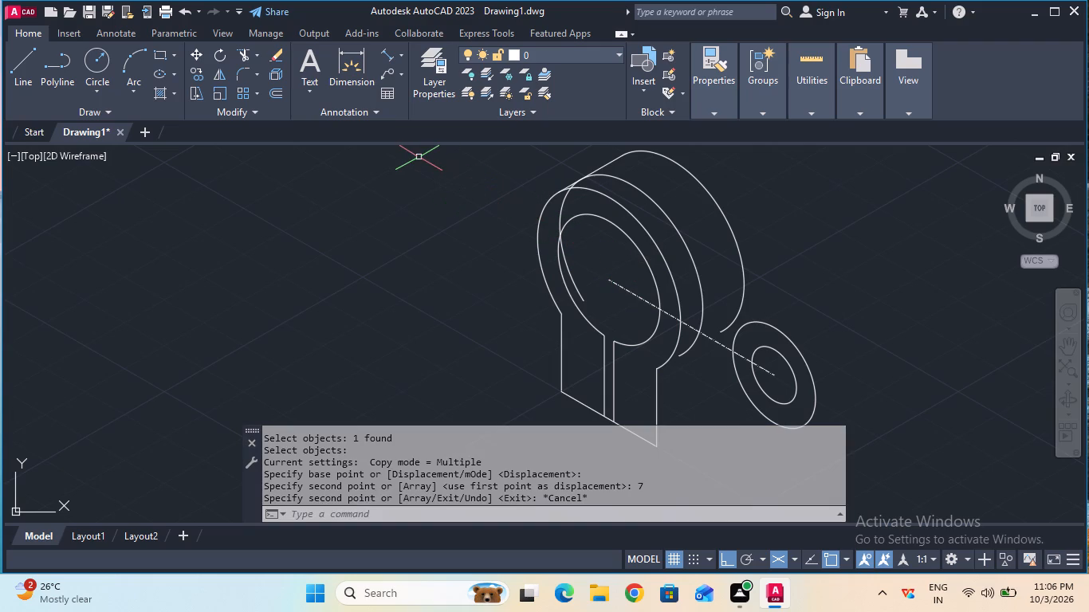
Trim away the hidden portions of the 7 mm offset arc copy across the collar's front face and bore.
click(242, 62)
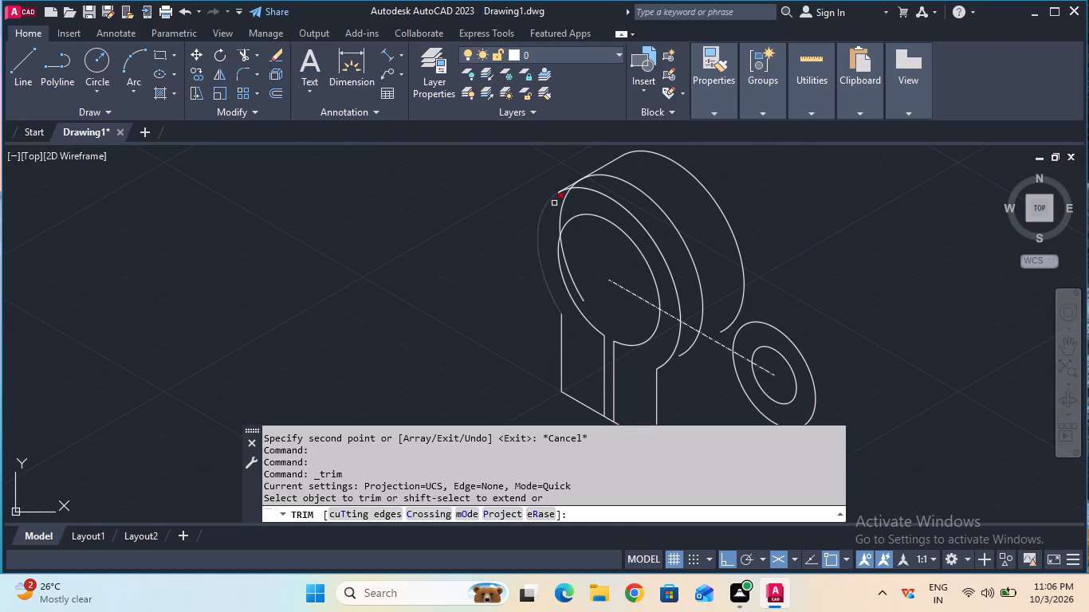
click(562, 210)
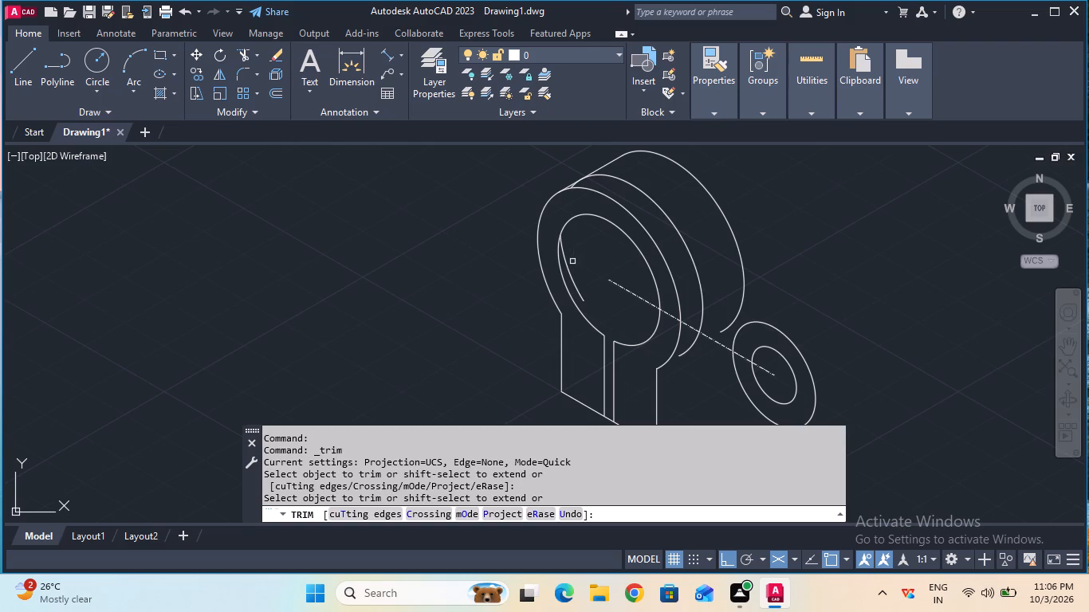
click(568, 262)
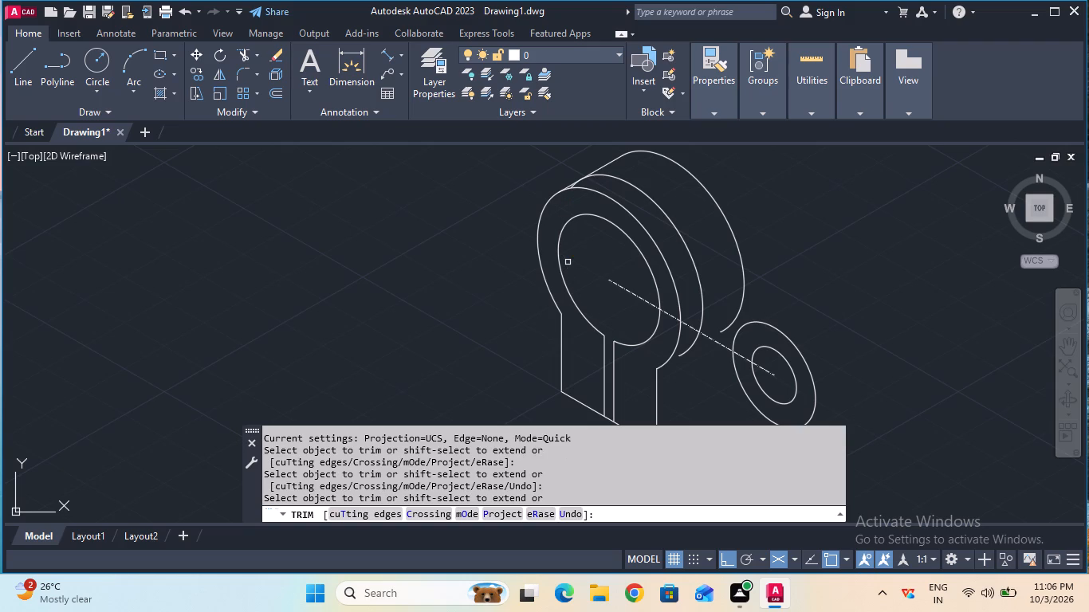
Trim the leftover stub of the 7 mm offset arc copy at the top of the collar, beside the tangent line.
ctrl+scroll(573, 198, up, 3)
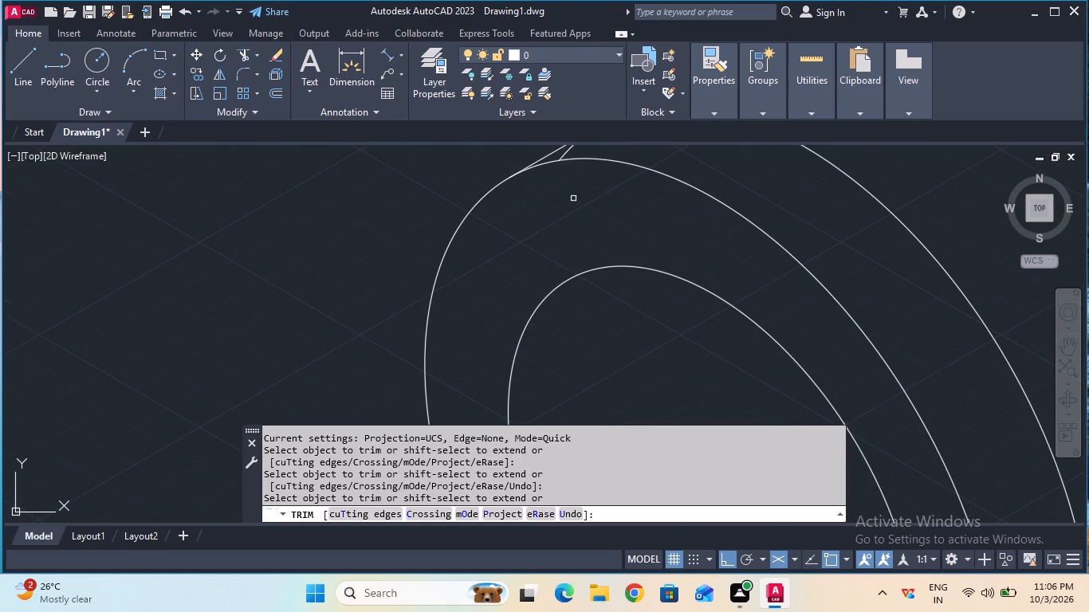
ctrl+scroll(574, 174, down, 1)
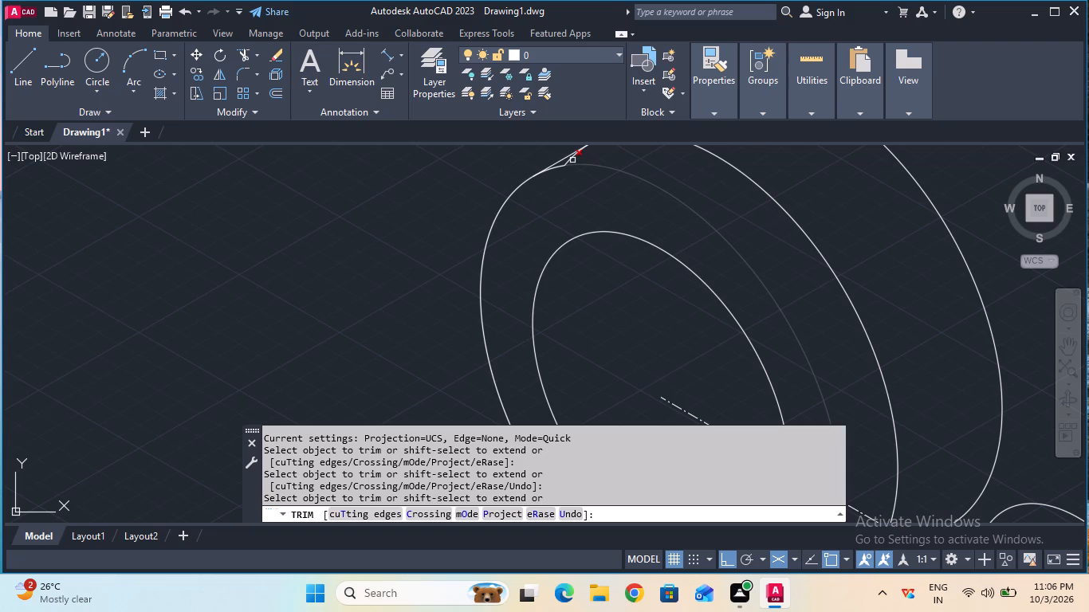
click(572, 160)
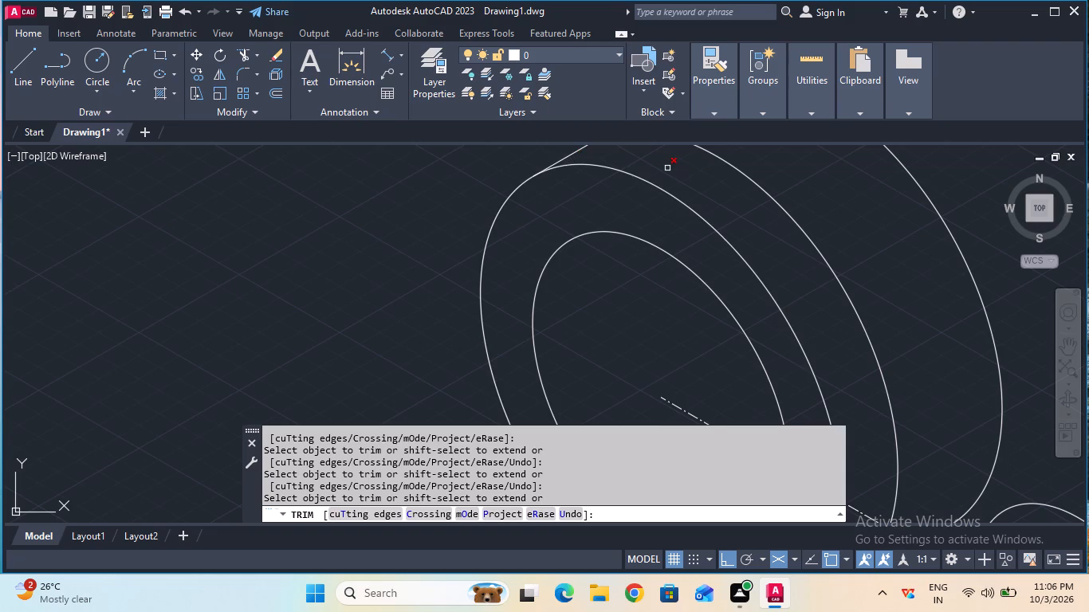
ctrl+scroll(670, 167, down, 2)
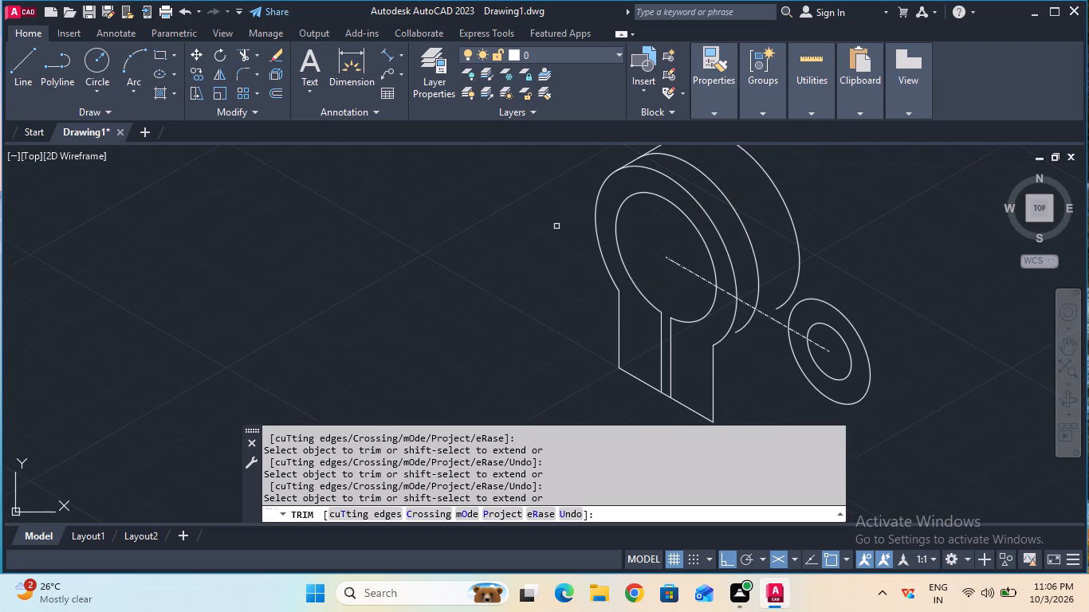
key(Escape)
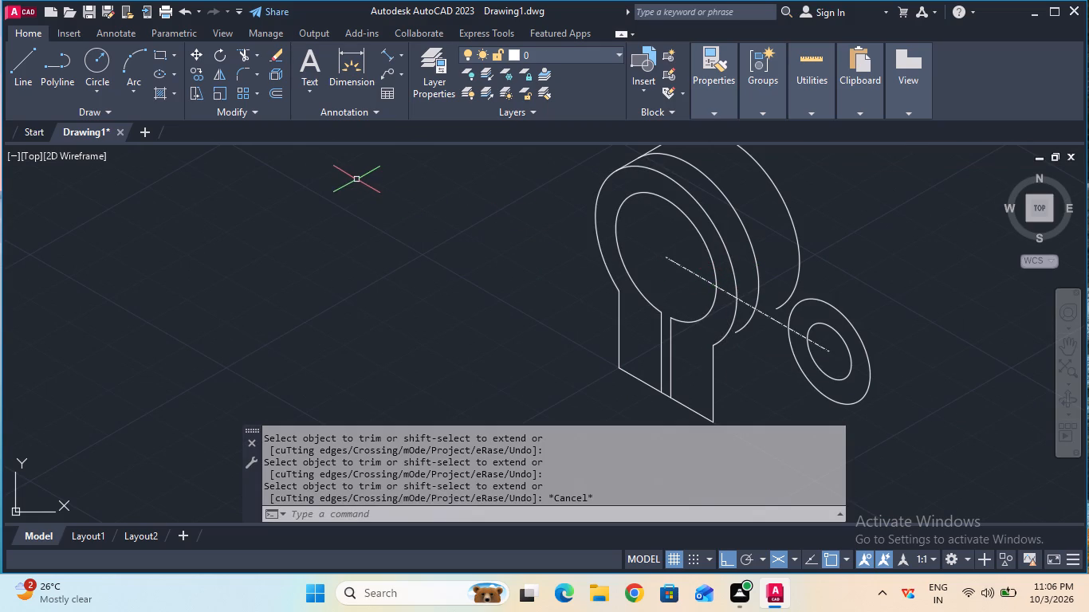
Copy the centreline between the collar and the end boss 3 mm vertically upward on the right isoplane.
click(33, 61)
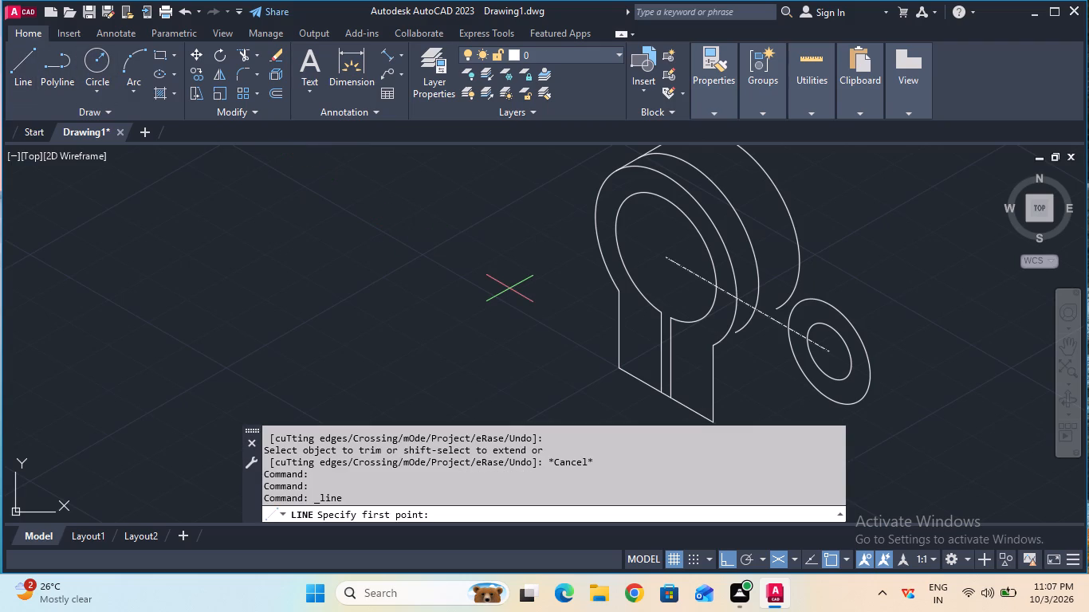
key(Escape)
ctrl+scroll(749, 320, up, 1)
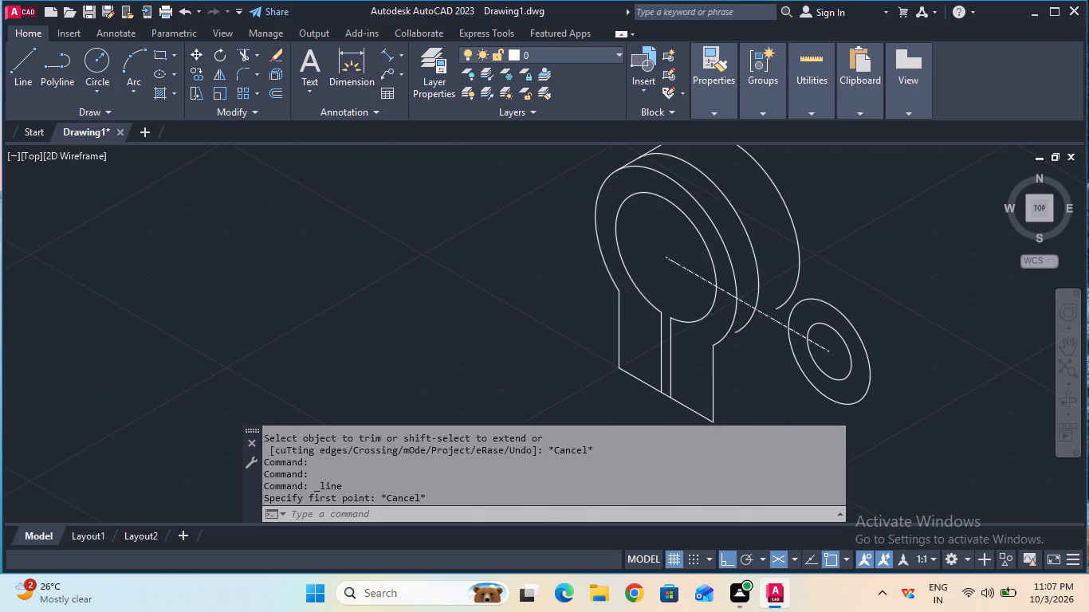
ctrl+scroll(749, 320, up, 1)
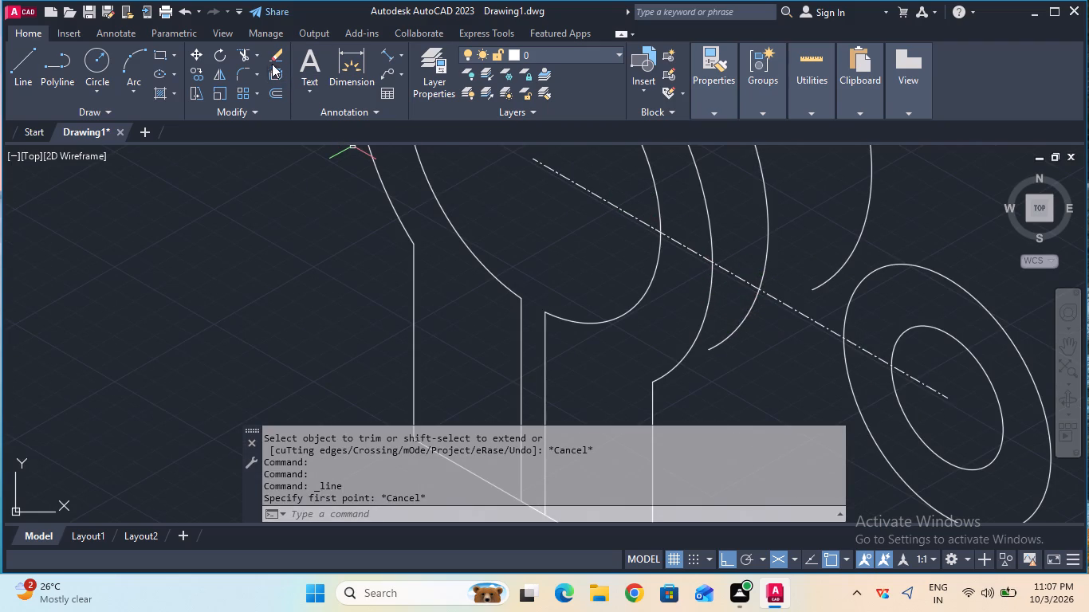
click(195, 69)
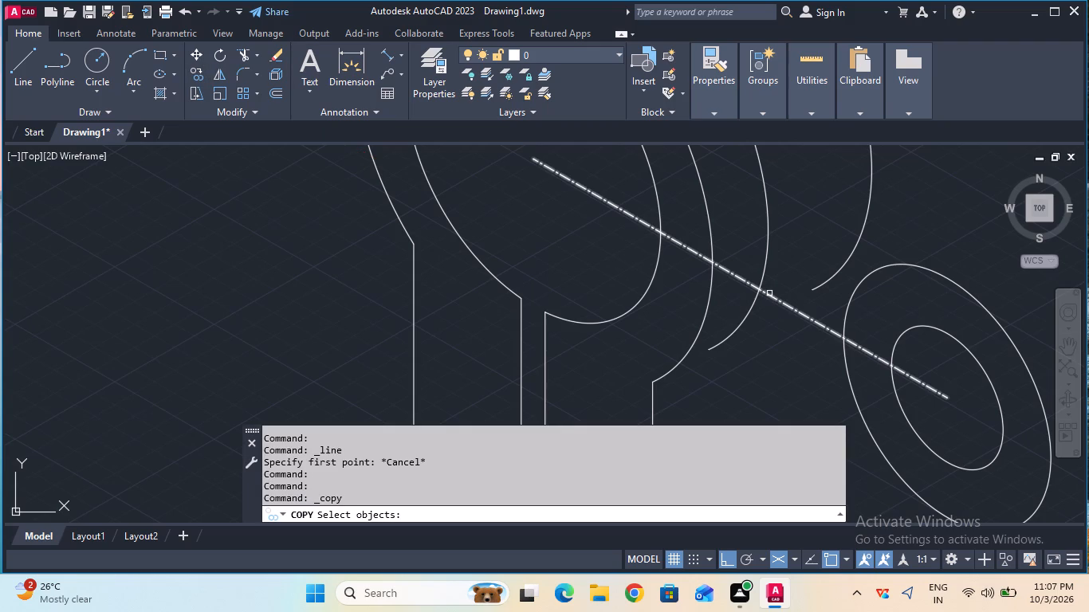
click(769, 293)
key(Return)
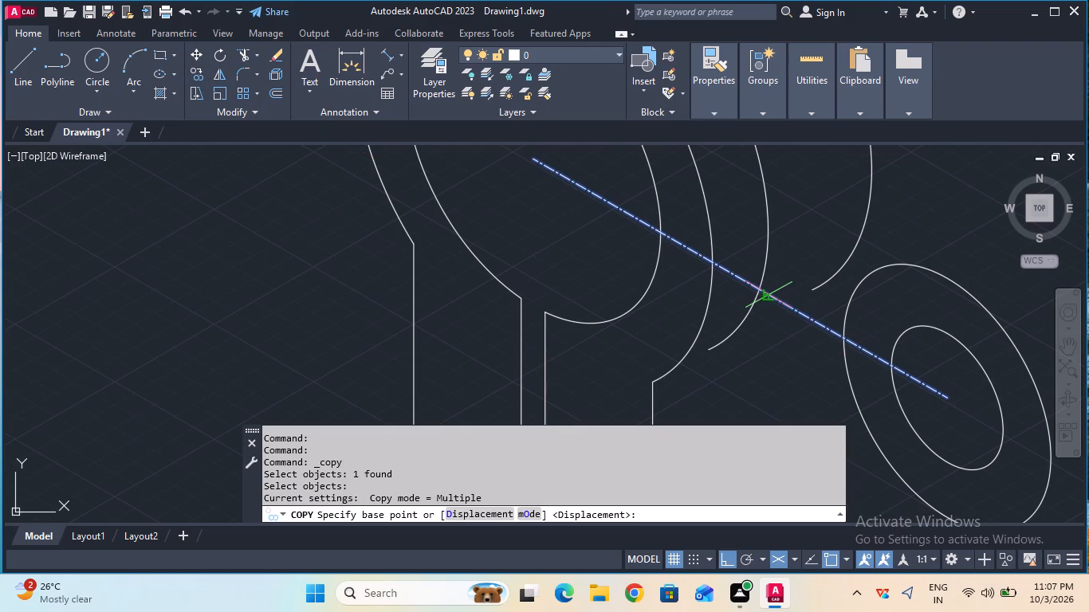
click(767, 295)
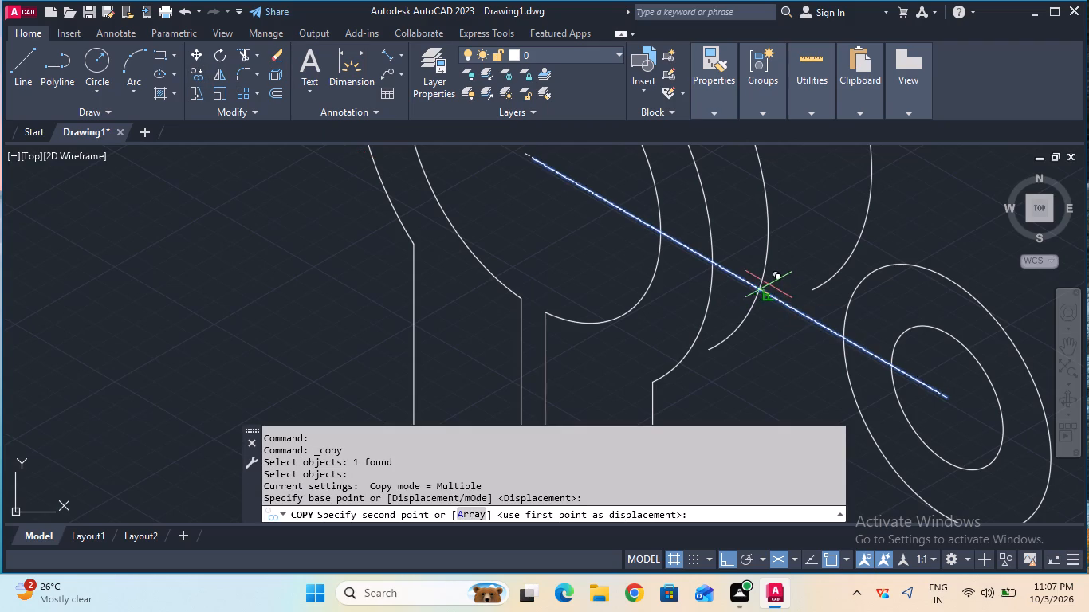
ctrl+scroll(769, 280, down, 1)
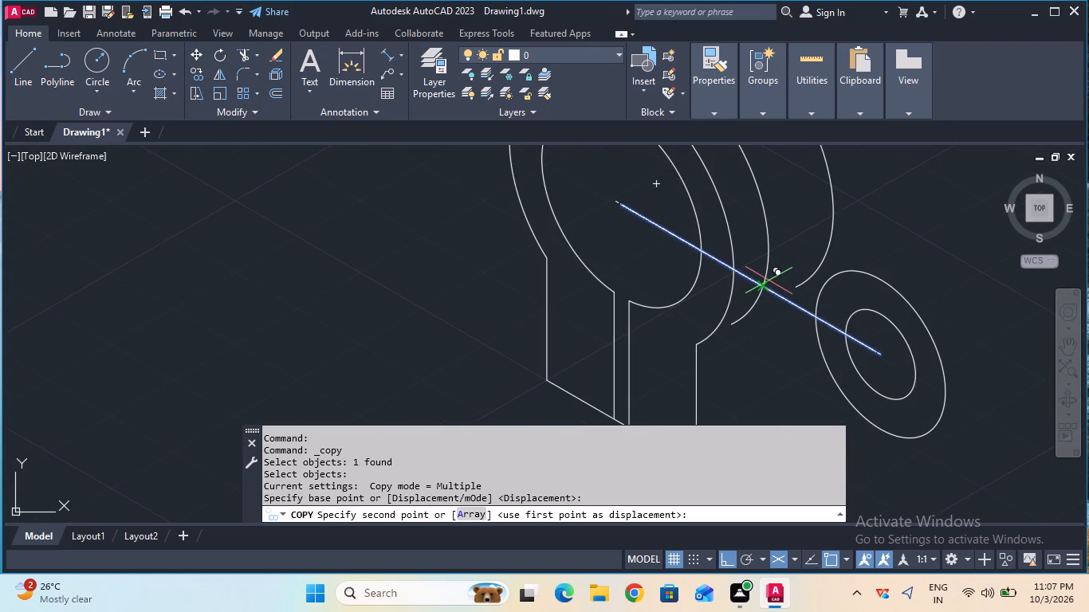
key(F5)
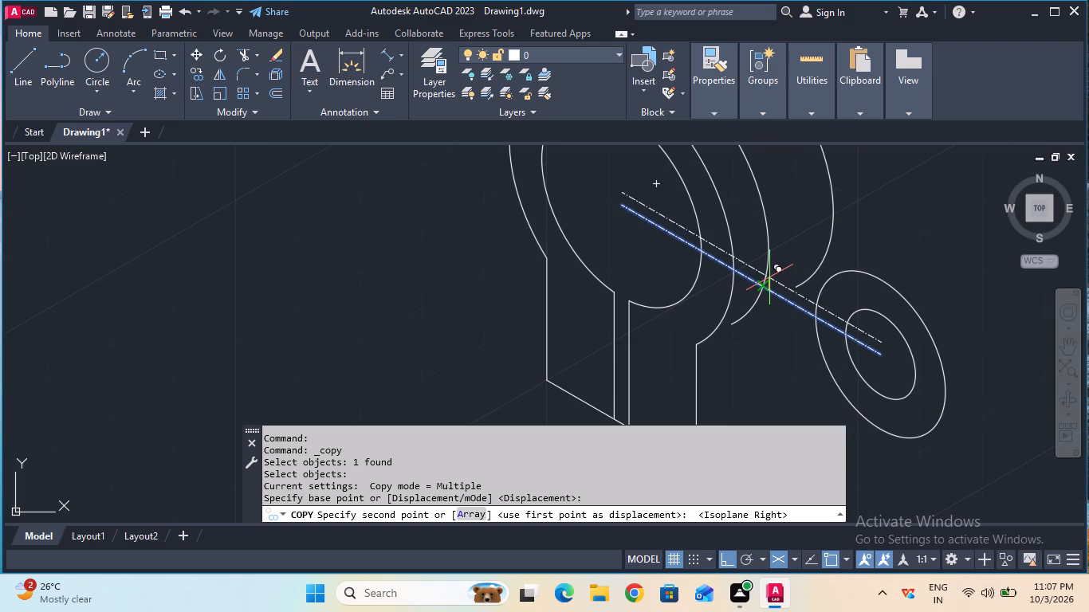
key(3)
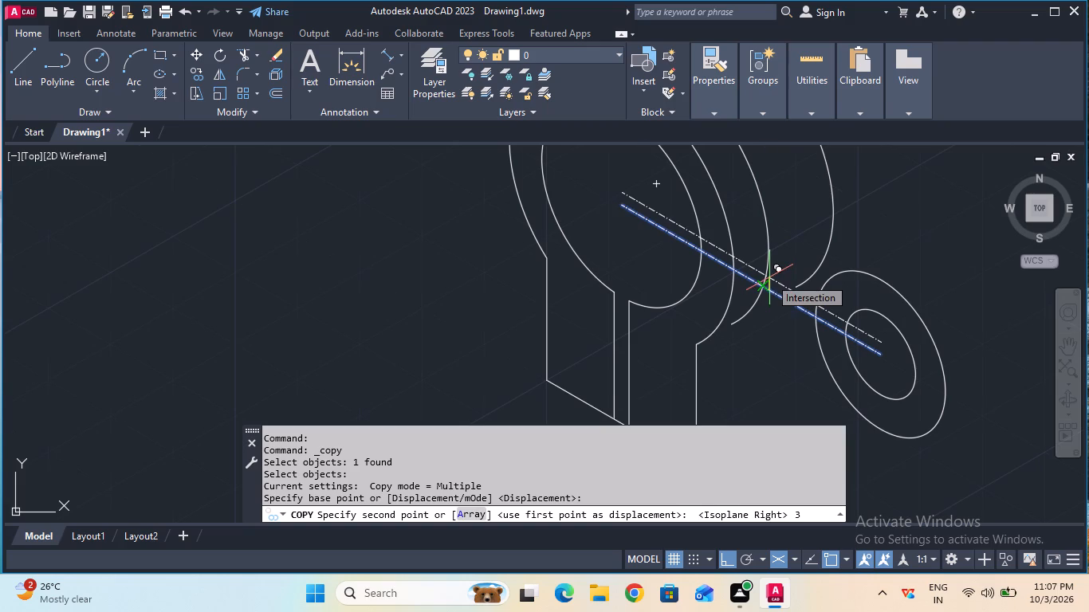
key(Return)
key(Escape)
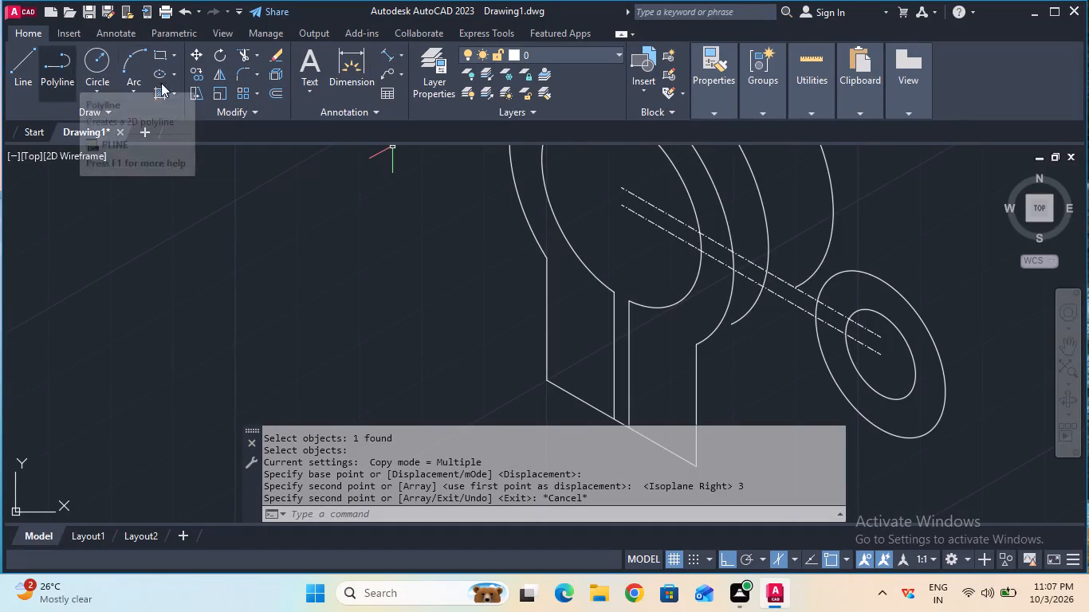
Copy the original centreline between the collar and the end boss 3 mm vertically downward.
click(191, 76)
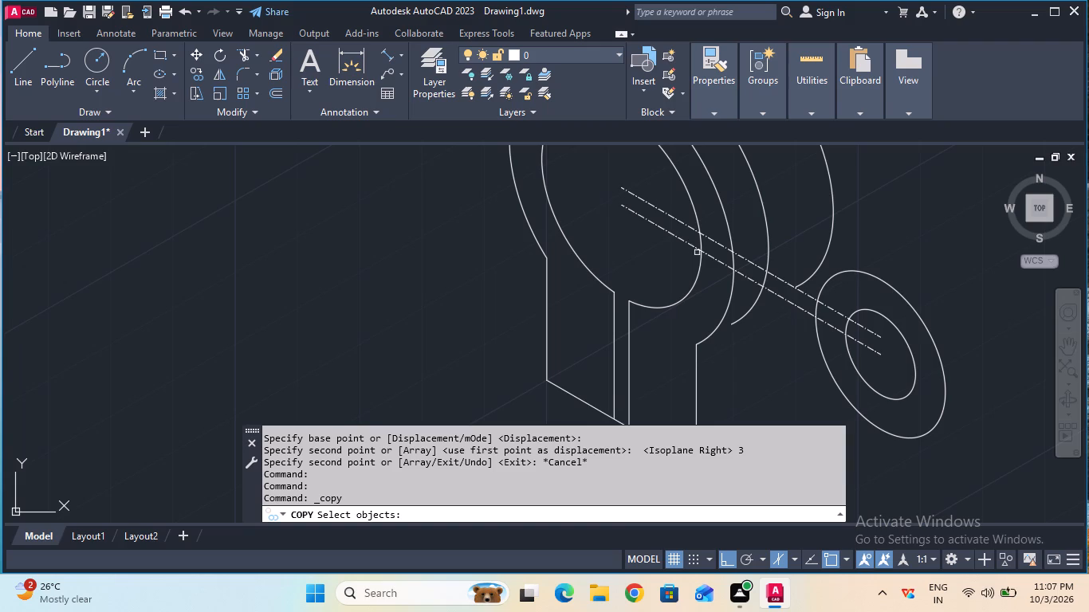
click(718, 262)
key(Return)
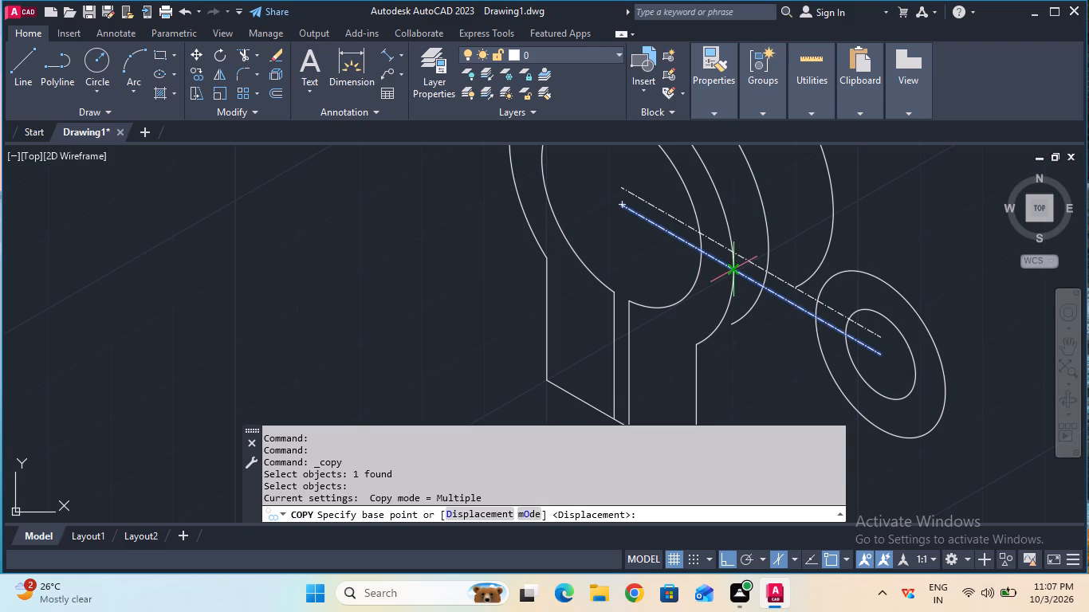
click(735, 273)
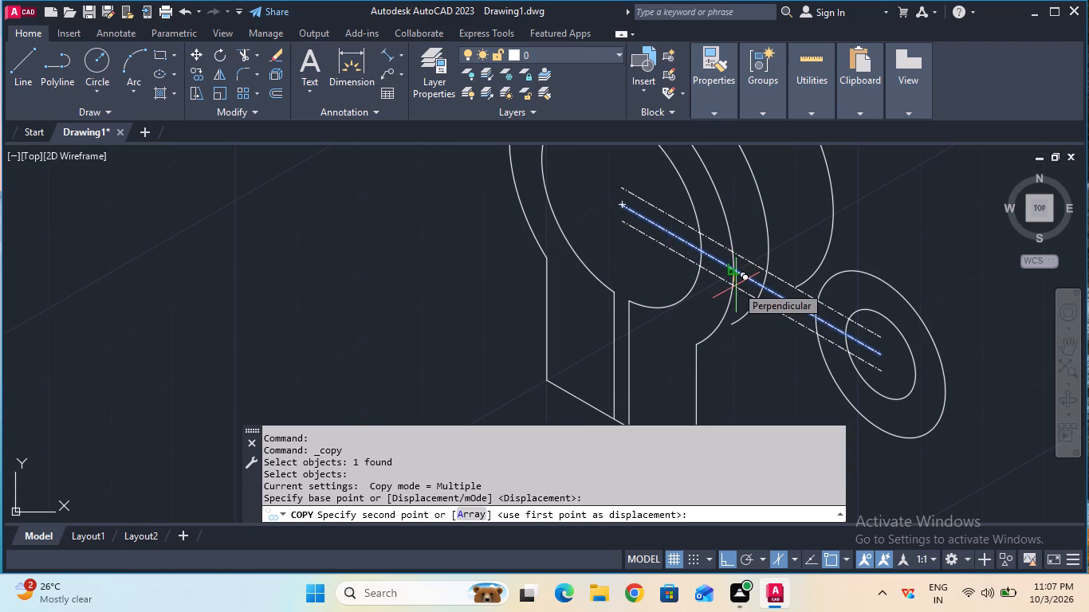
key(3)
key(Return)
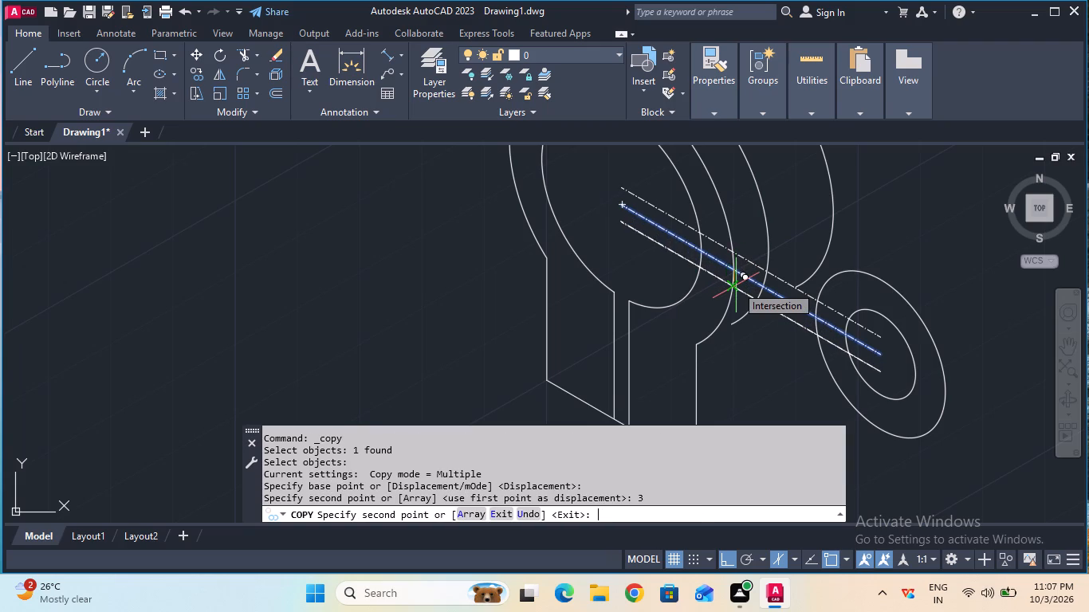
key(Escape)
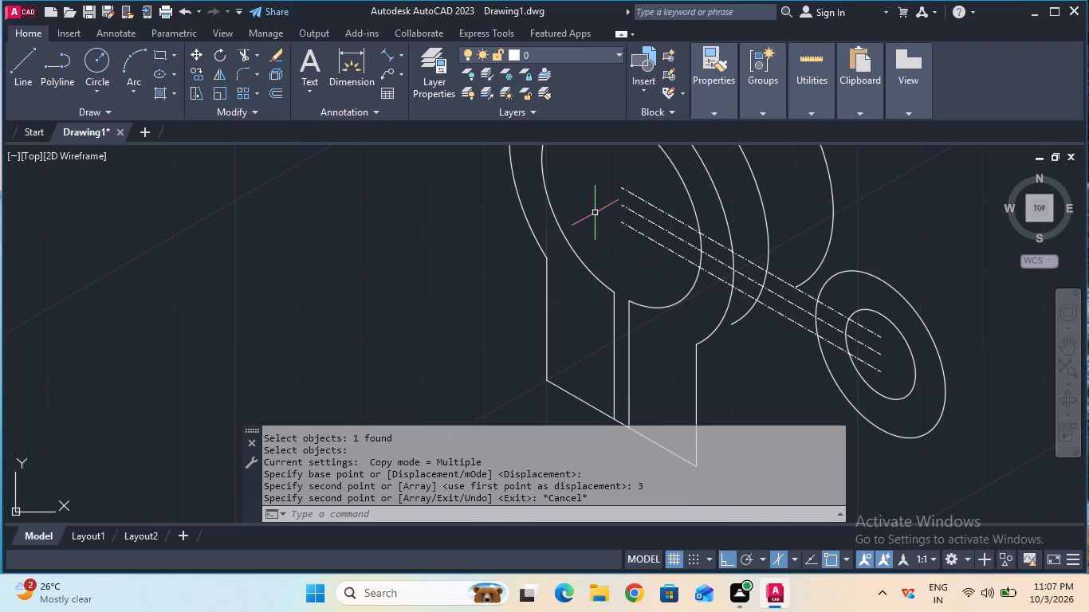
Trim the centreline and its two copies inside the collar's bore, across its front face, and within the end boss's outer ellipse.
click(245, 61)
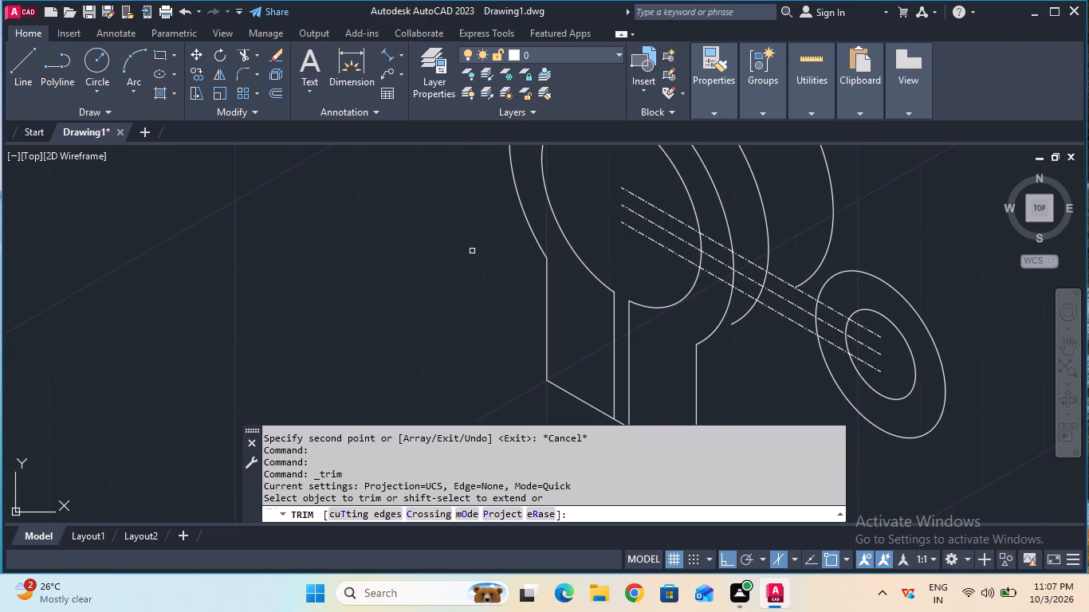
click(641, 233)
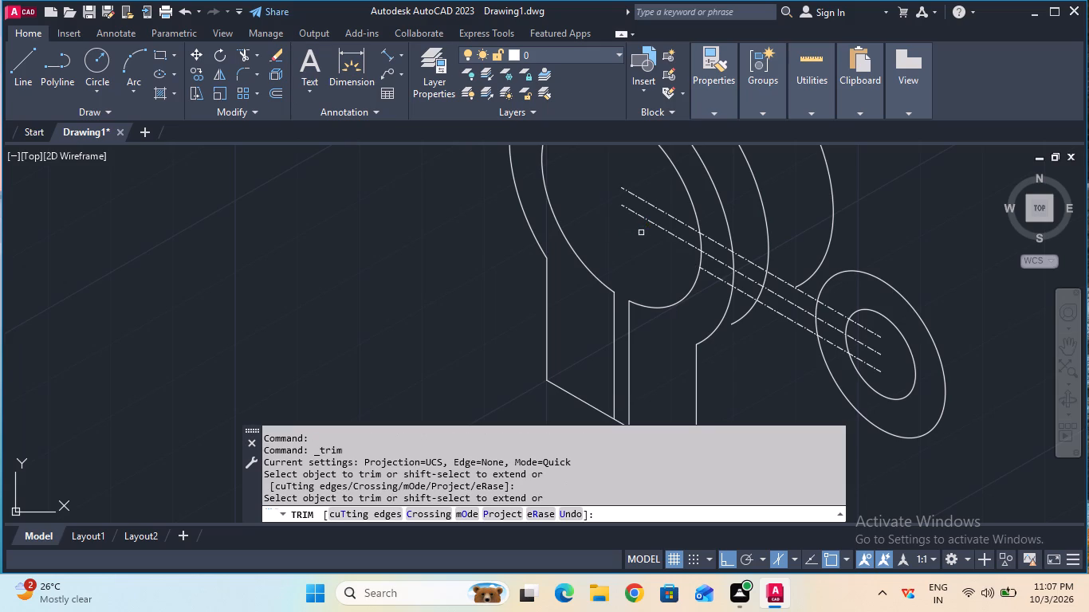
click(662, 229)
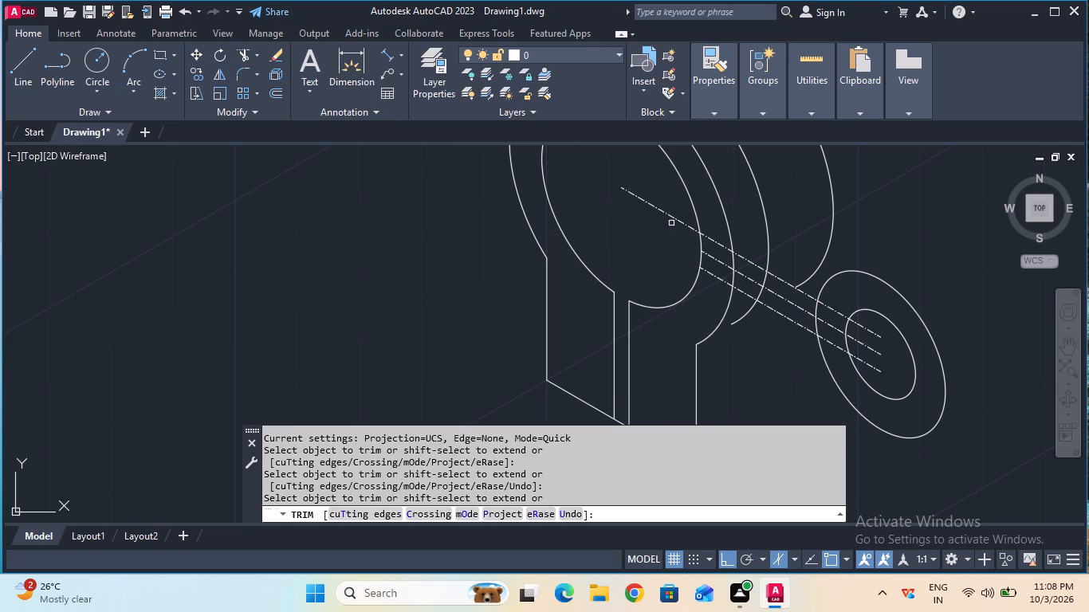
click(676, 222)
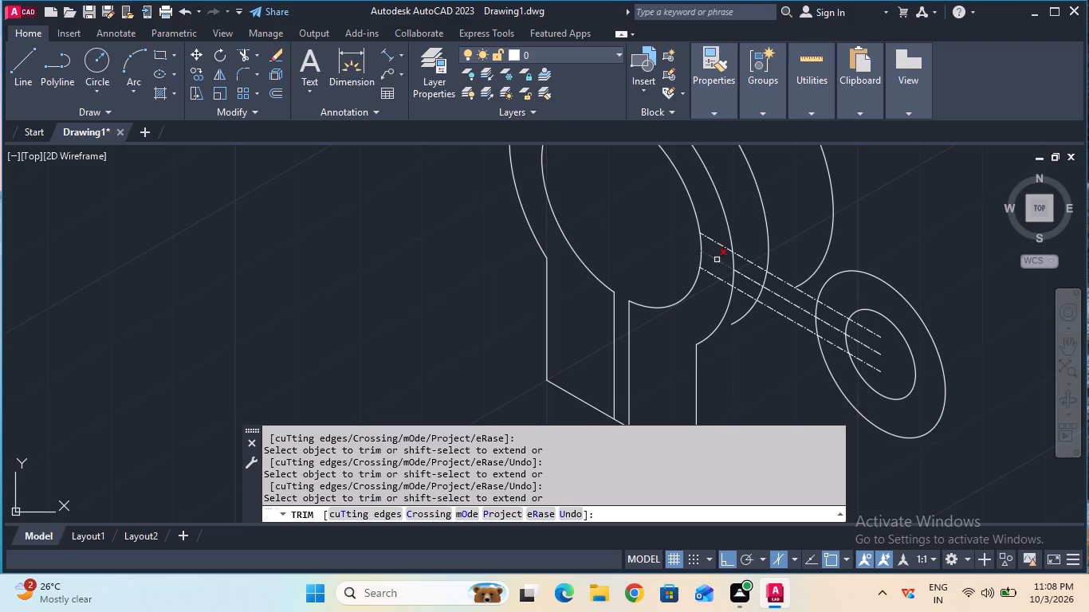
click(717, 260)
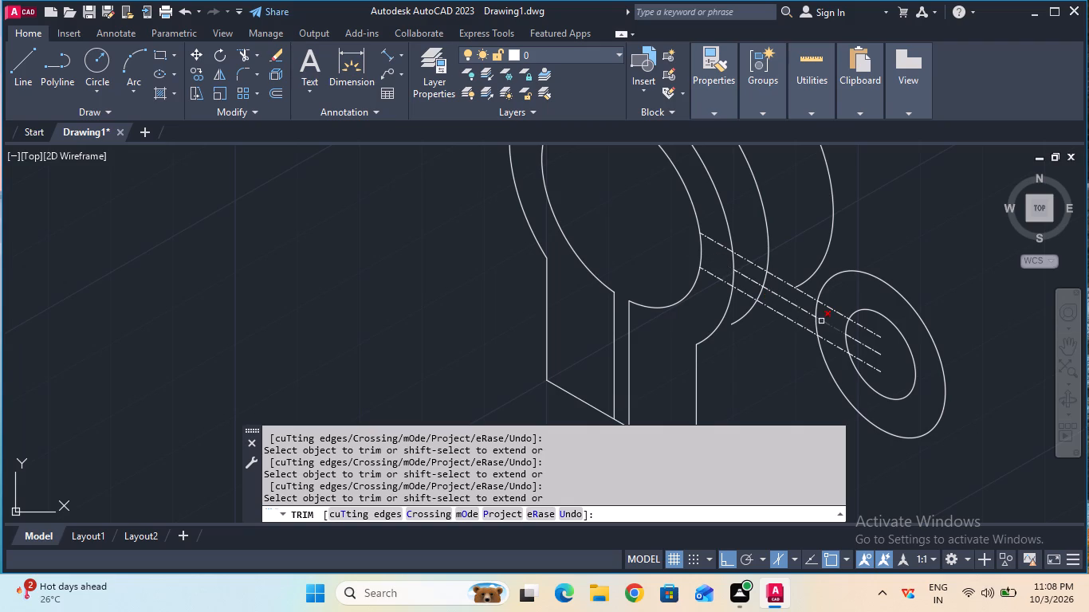
click(825, 322)
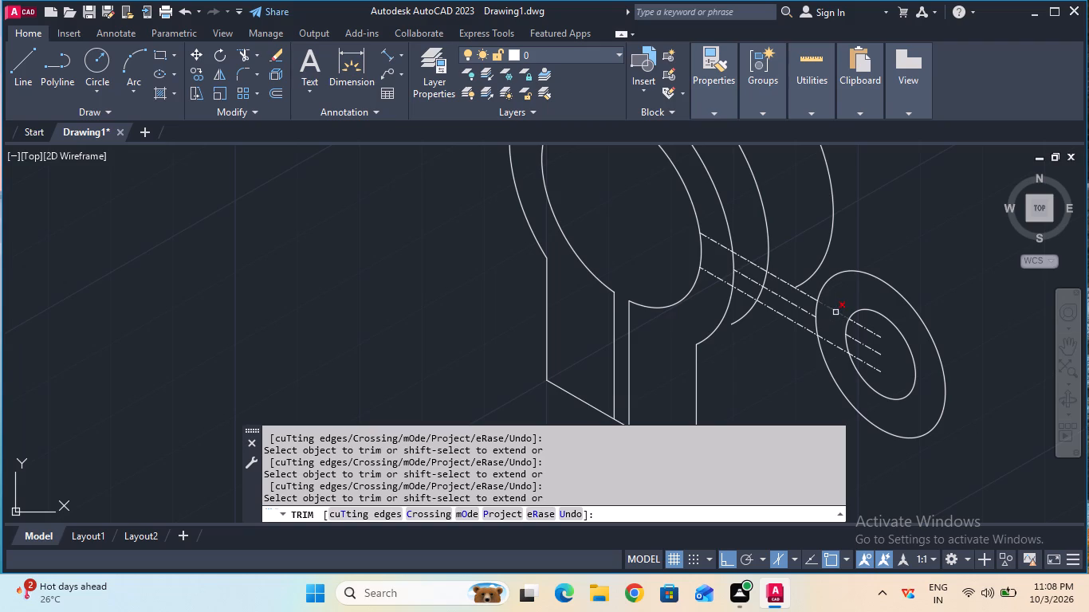
click(835, 312)
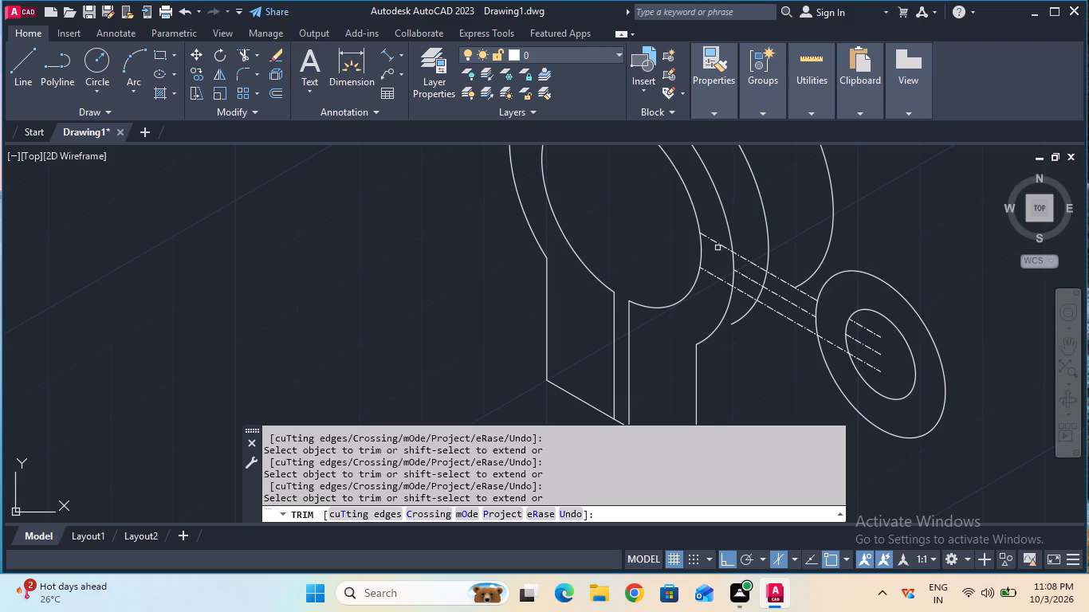
click(718, 246)
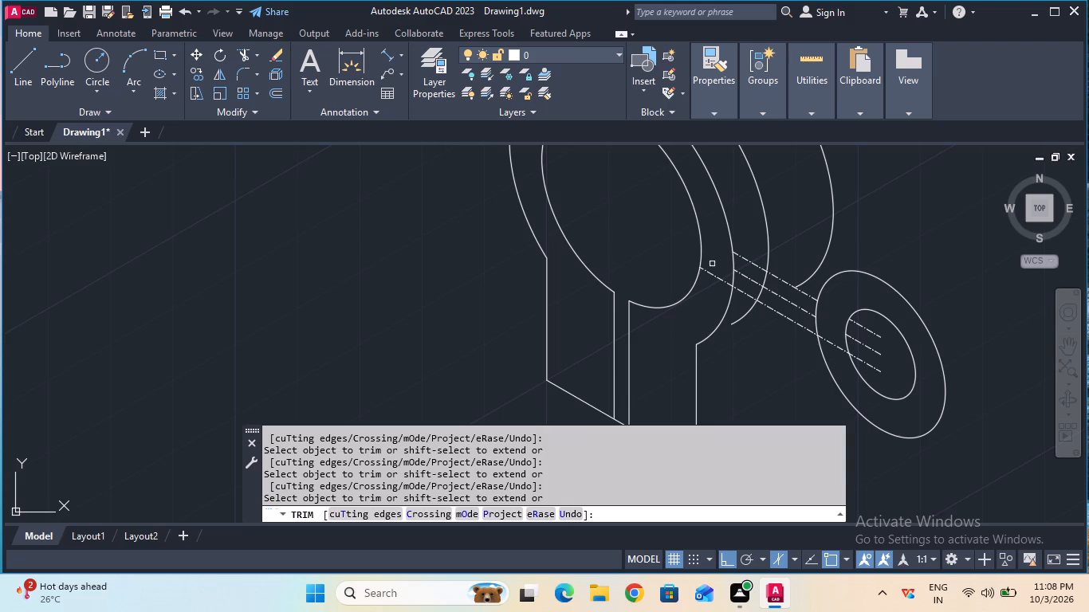
click(712, 277)
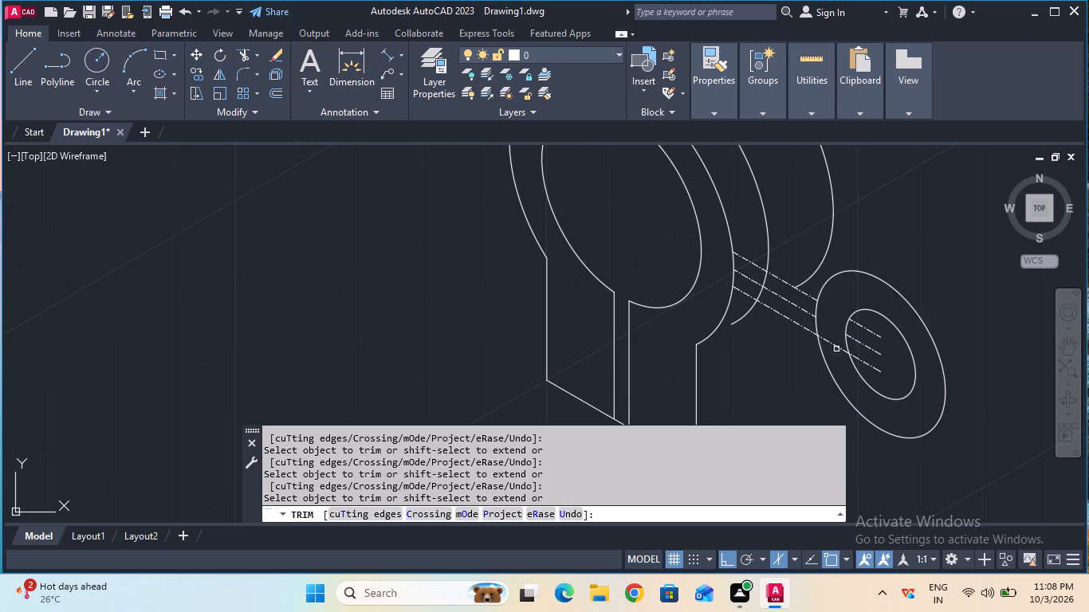
click(840, 349)
click(870, 330)
drag(870, 330, 870, 365)
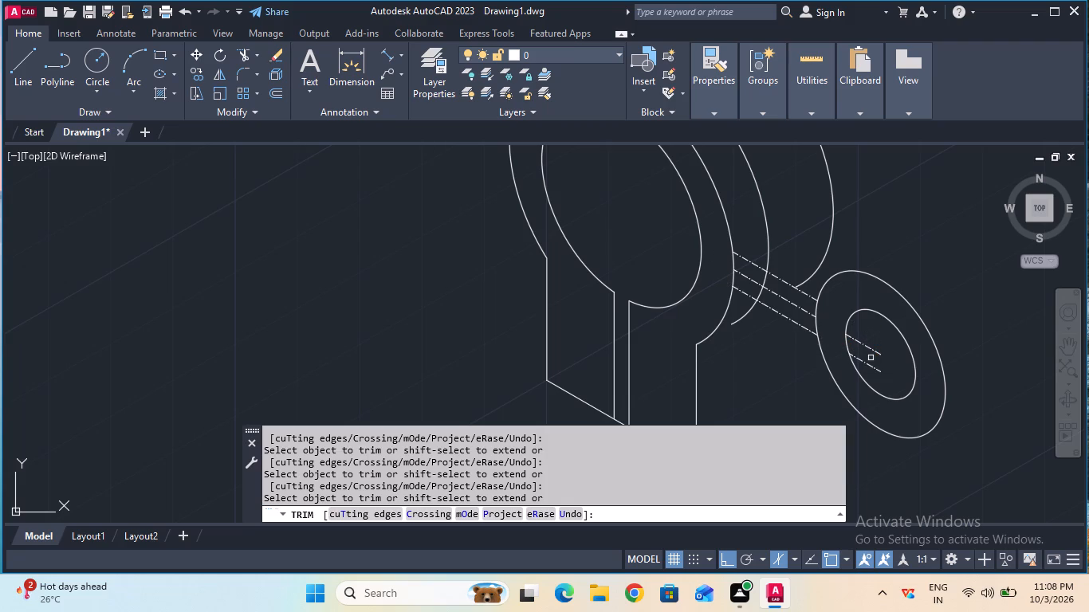
click(871, 347)
click(872, 367)
key(Escape)
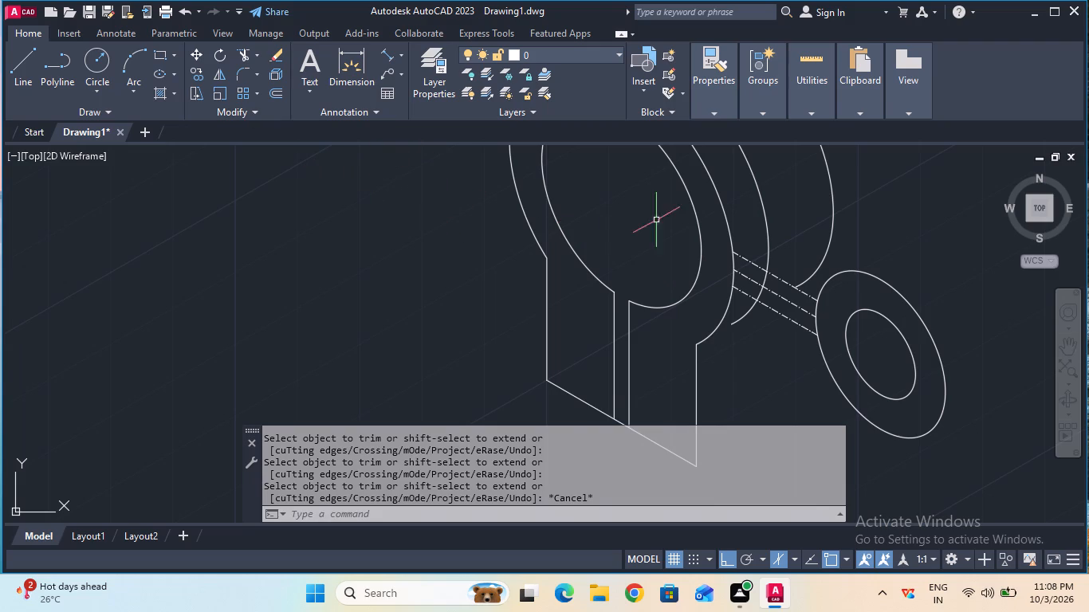
Set the linetype of the arm's upper and lower edge lines between the collar and end boss to ByBlock.
click(754, 264)
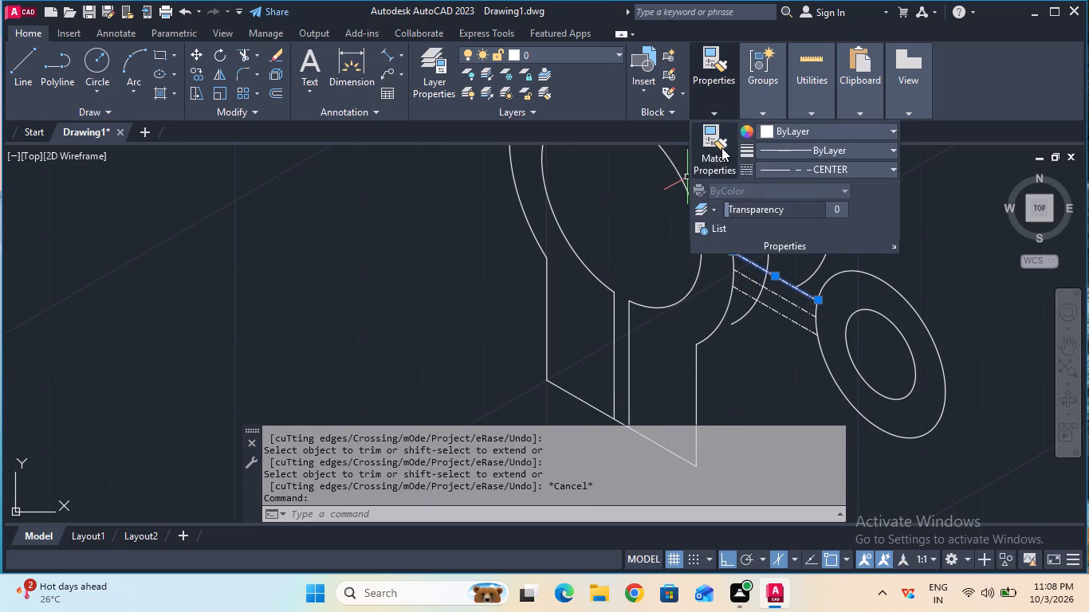
click(783, 173)
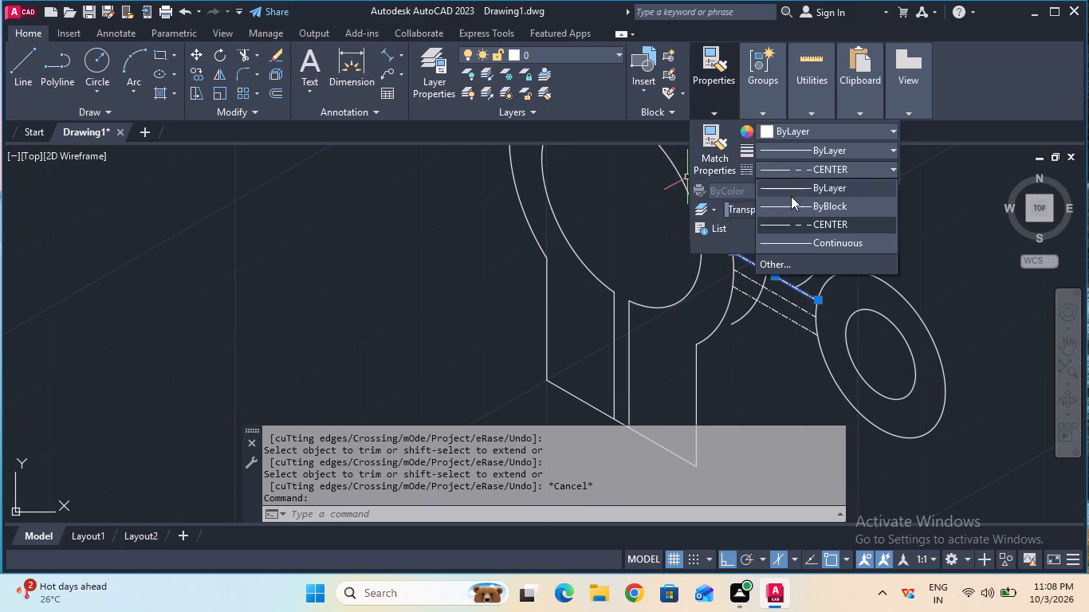
click(792, 199)
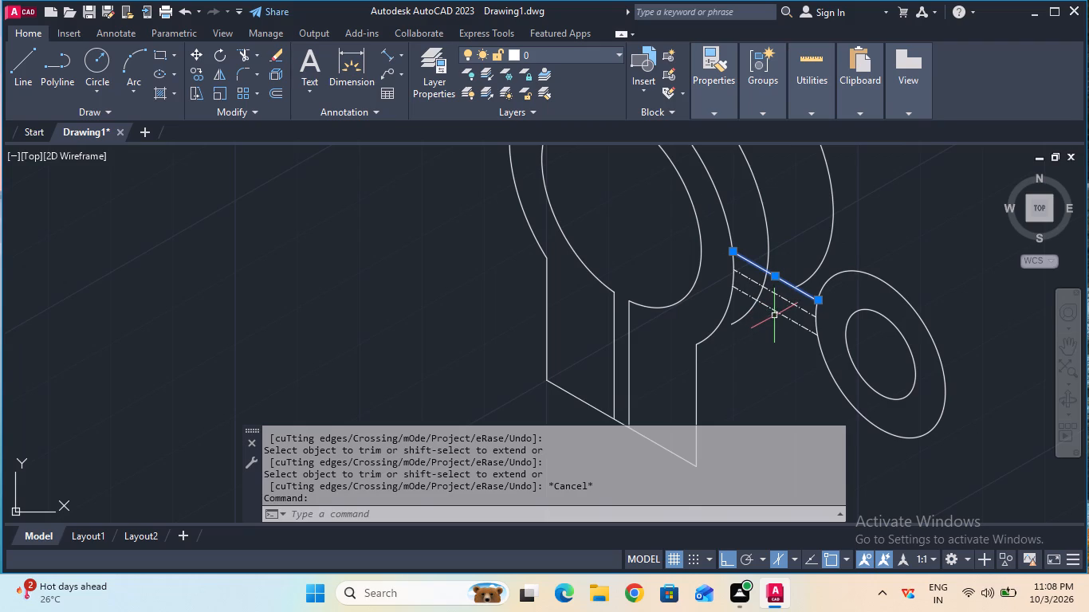
click(776, 313)
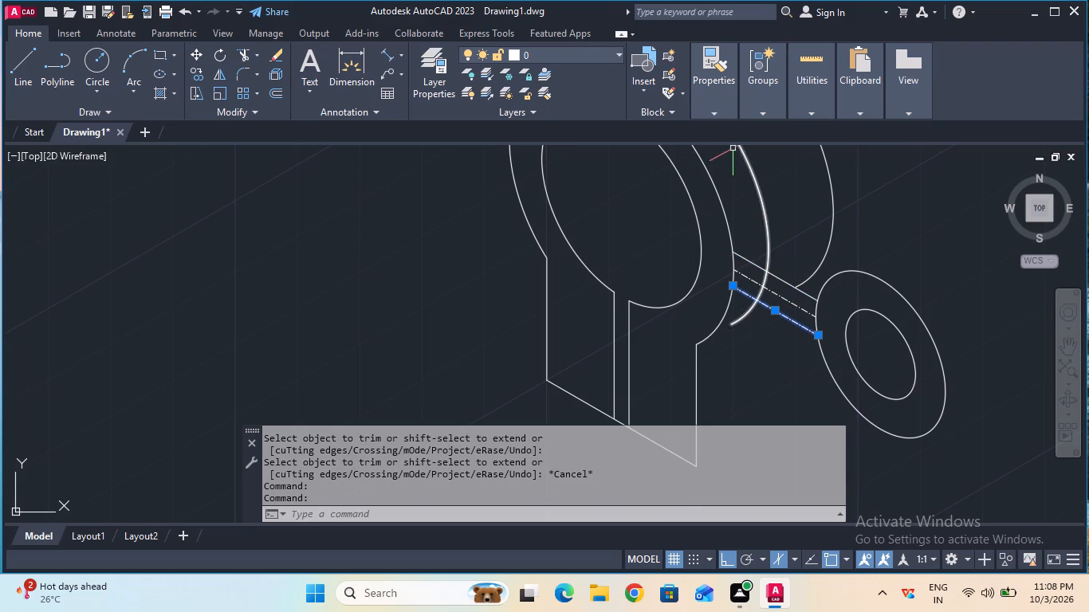
click(719, 117)
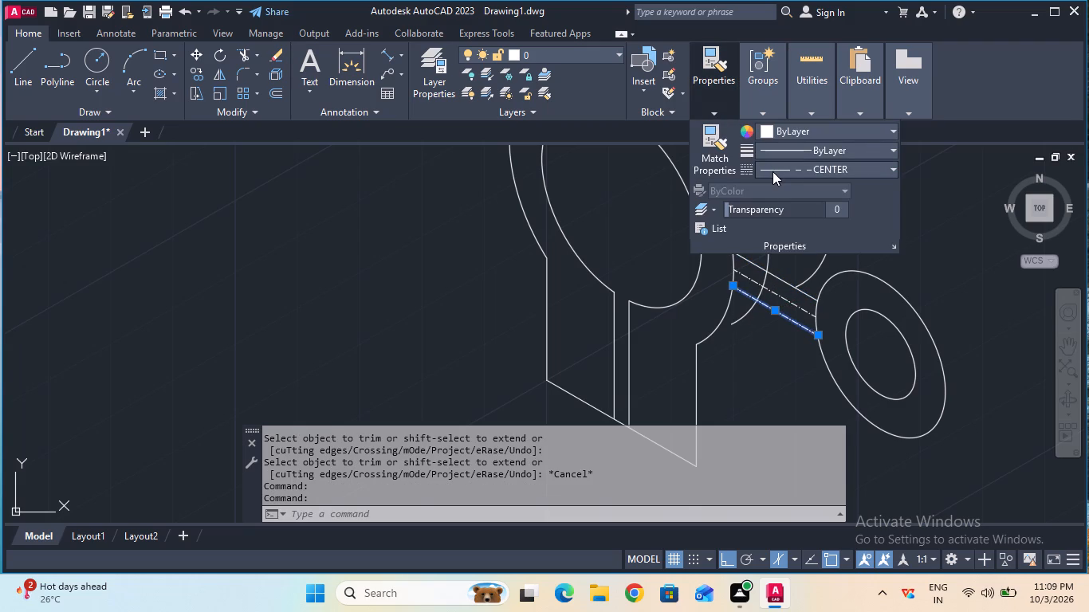
click(773, 171)
click(778, 206)
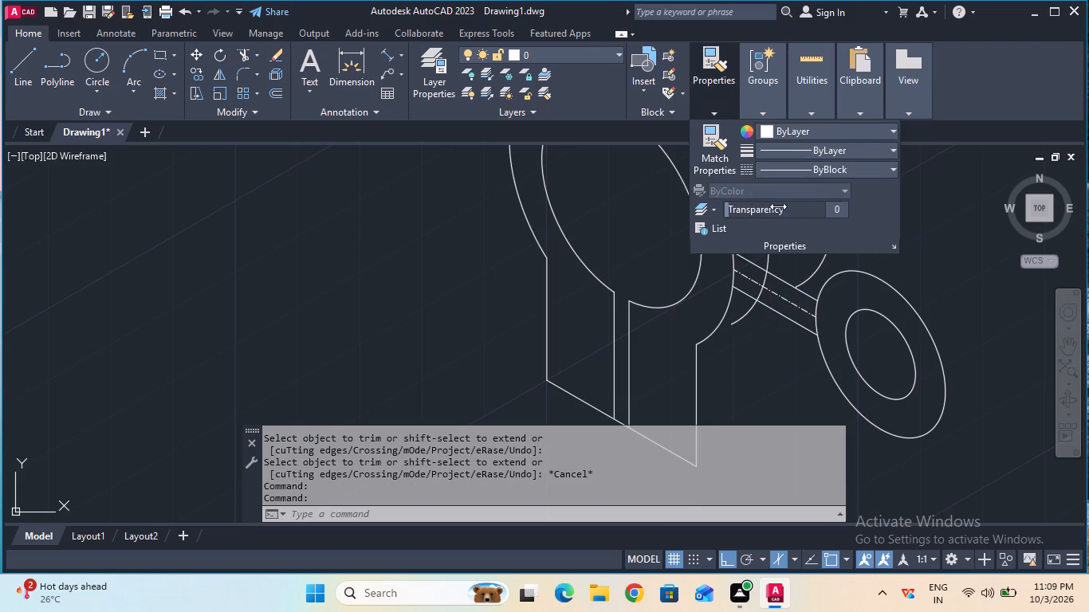
key(Escape)
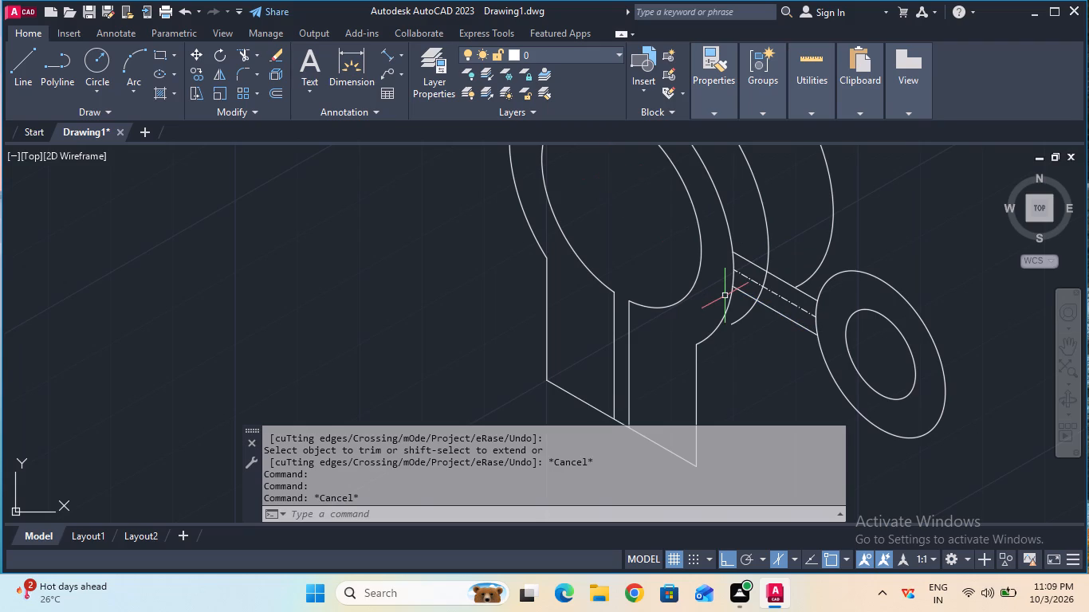
Trim the collar's front outer arc and the end boss's outer ellipse between the arm's upper and lower edges.
click(248, 57)
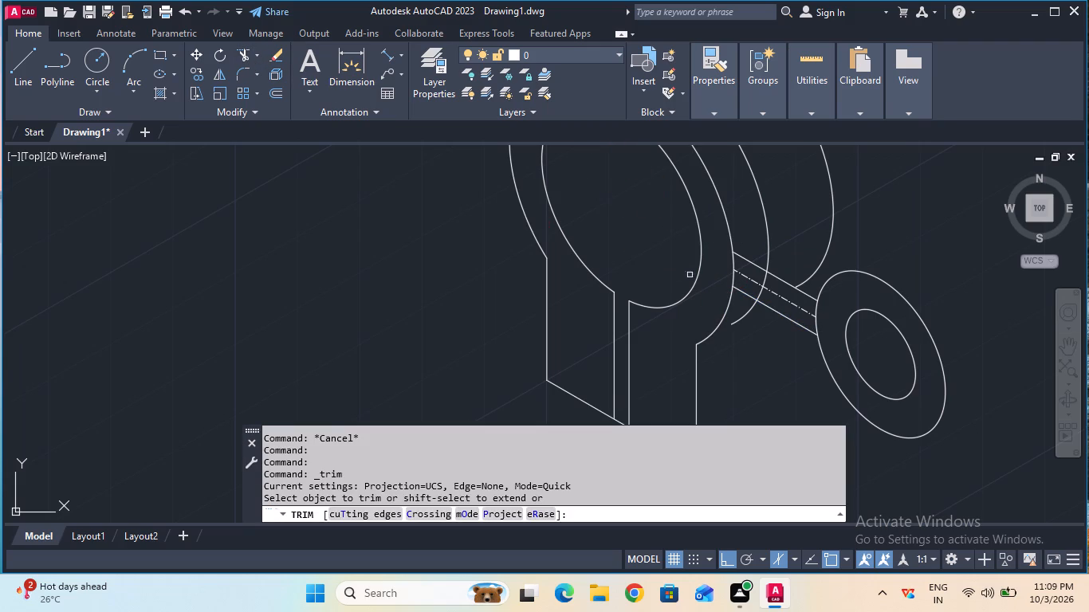
click(733, 264)
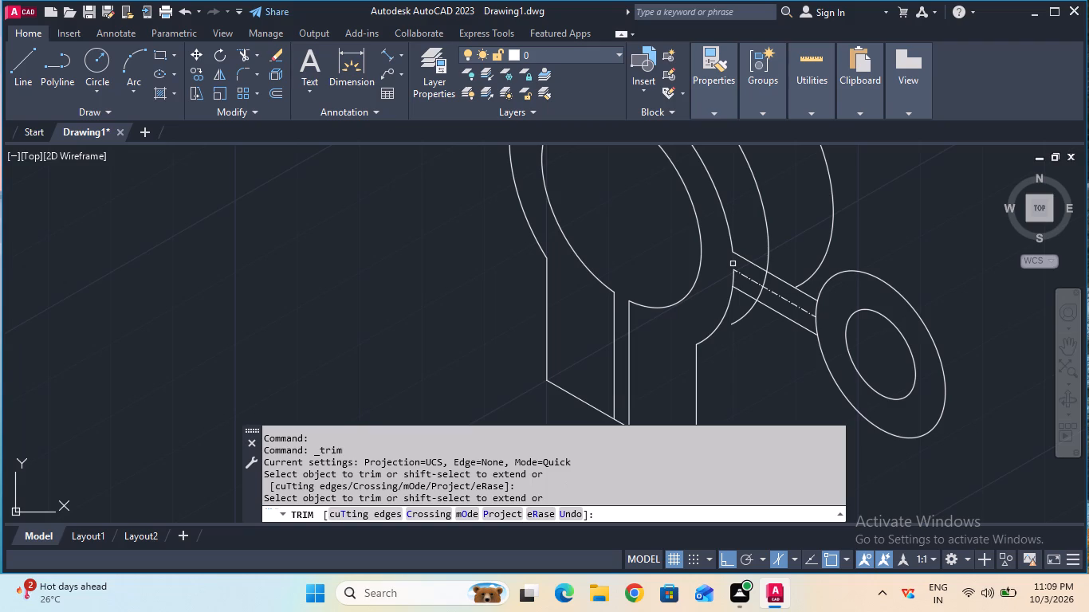
click(731, 278)
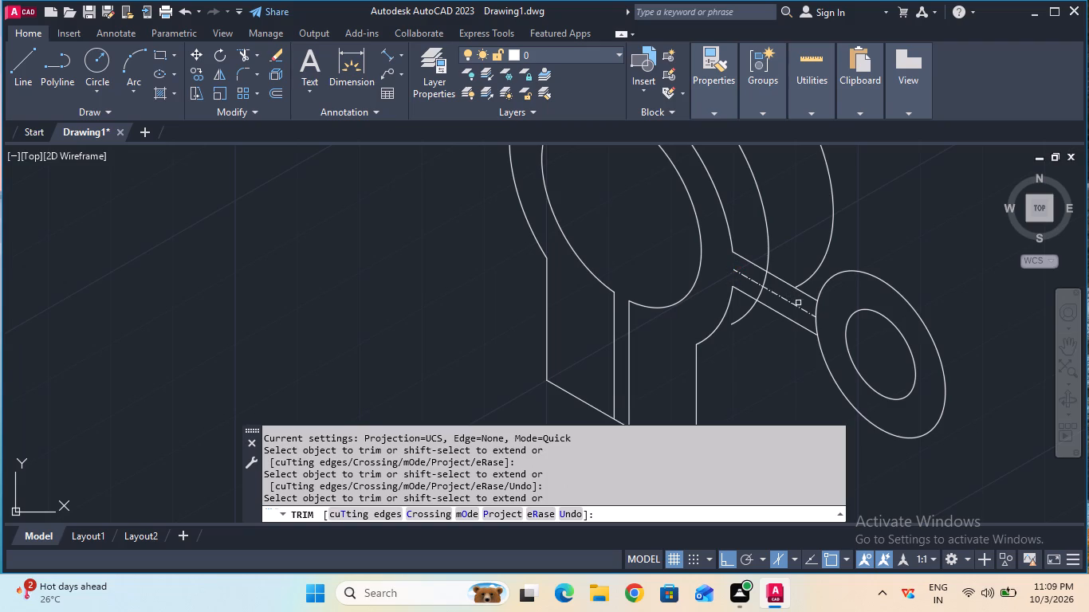
click(815, 311)
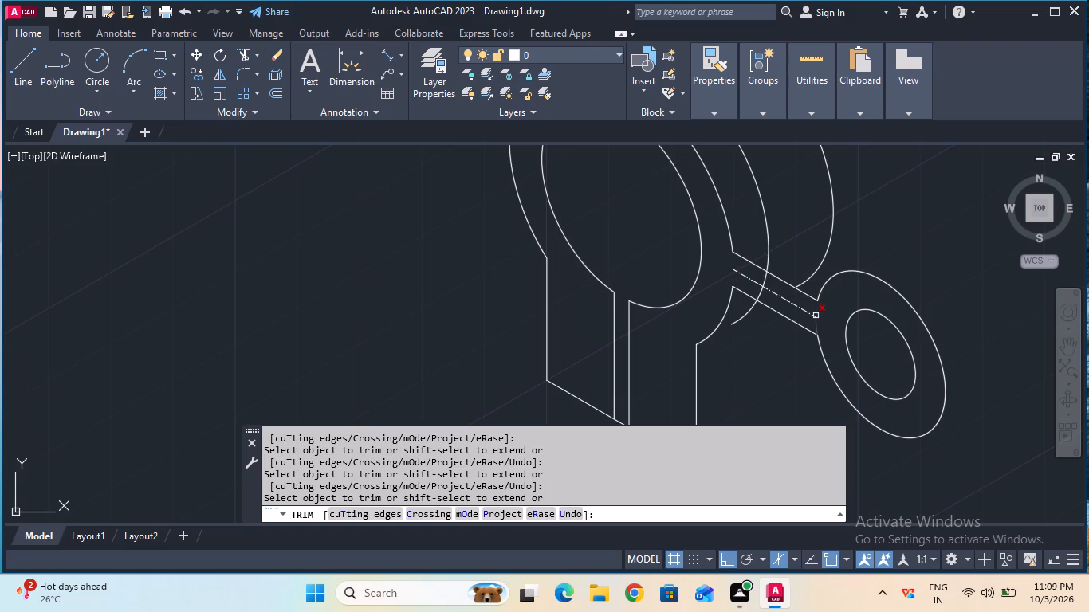
click(816, 320)
key(Escape)
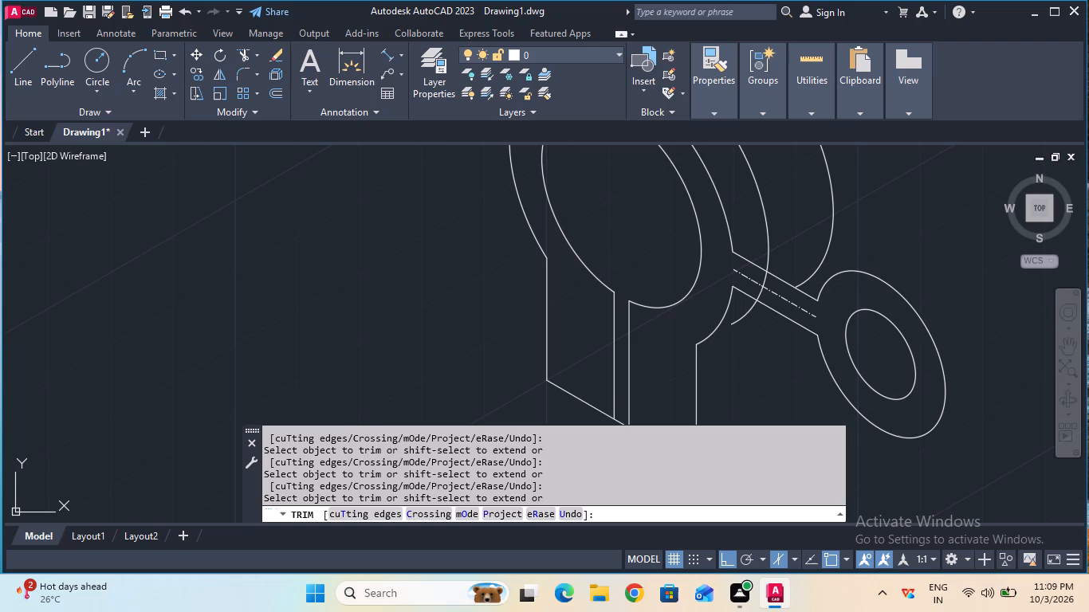
Draw a 7 mm line at 30° backward from where the arm's upper edge meets the collar's front outer arc.
click(1066, 354)
drag(983, 293, 985, 378)
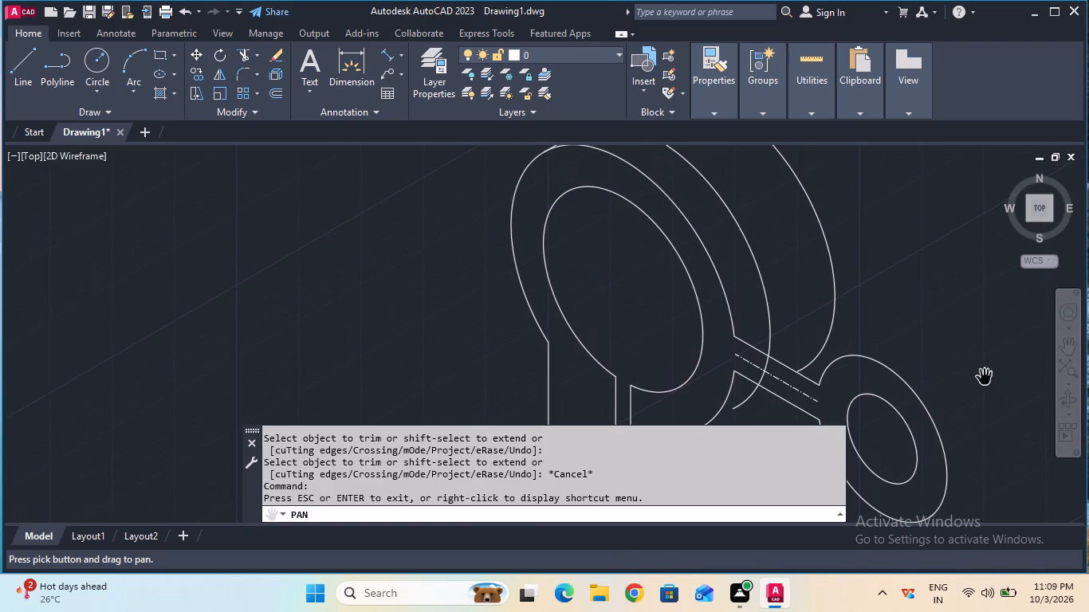
key(Escape)
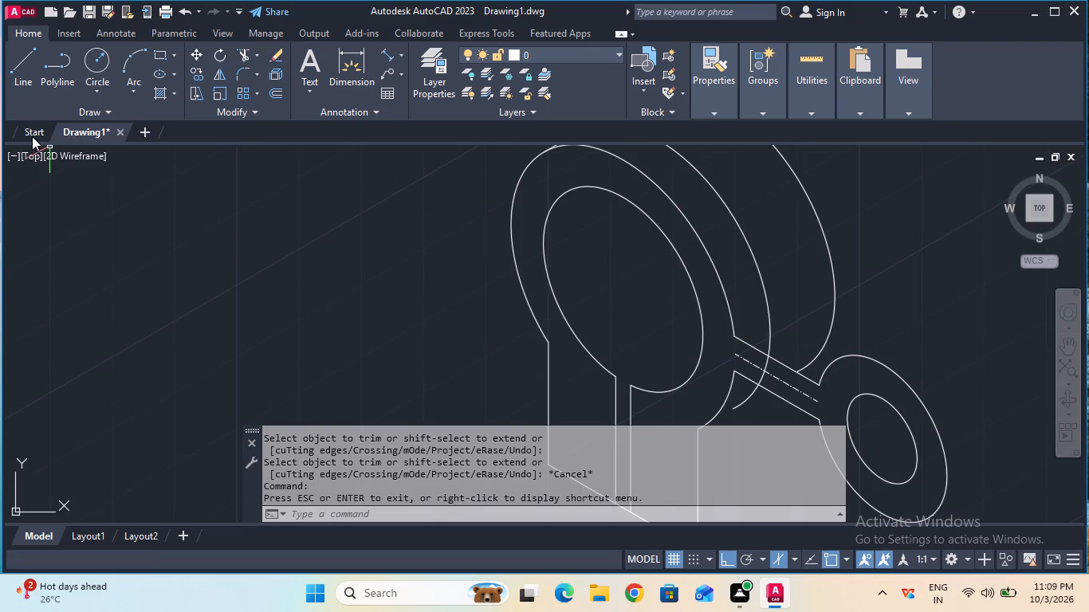
click(8, 97)
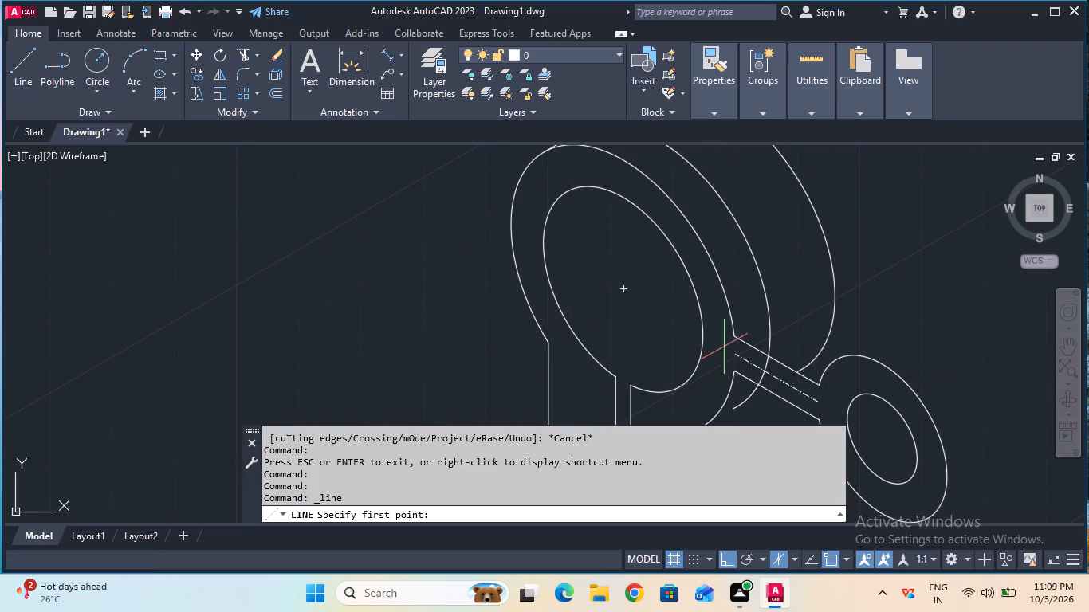
click(733, 335)
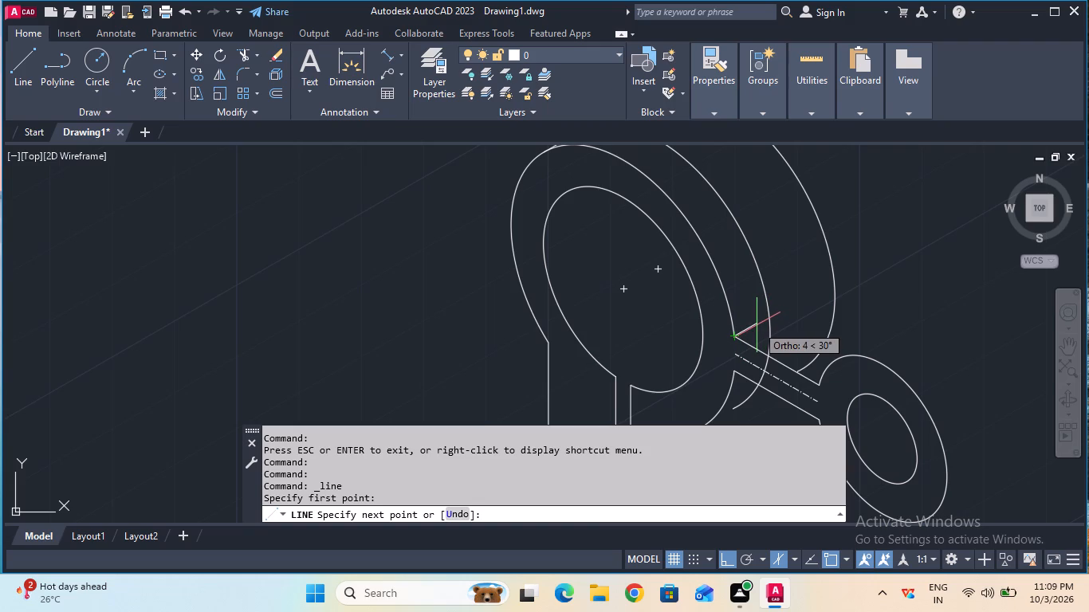
key(7)
key(Return)
key(Escape)
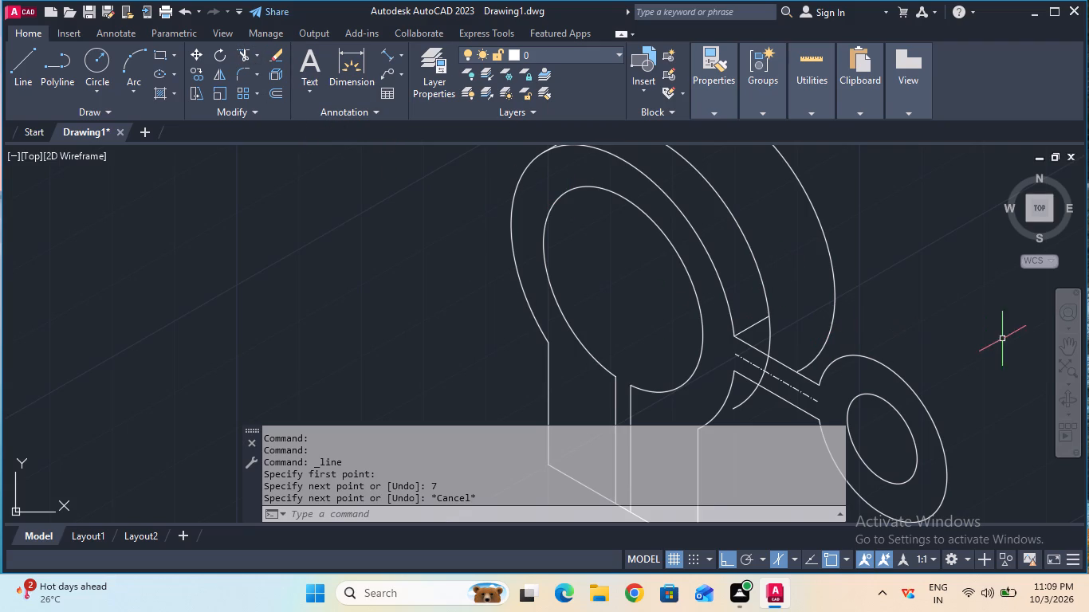
Copy the collar's 7 mm offset arc a further 6 mm backward along the 30° depth direction.
ctrl+scroll(1063, 349, down, 1)
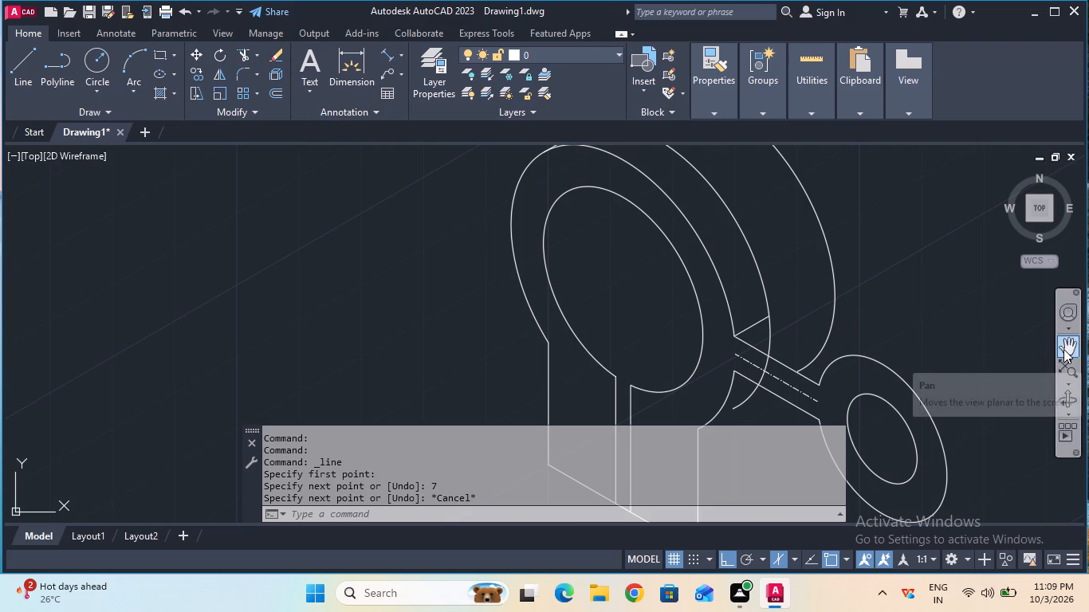
ctrl+scroll(969, 321, up, 1)
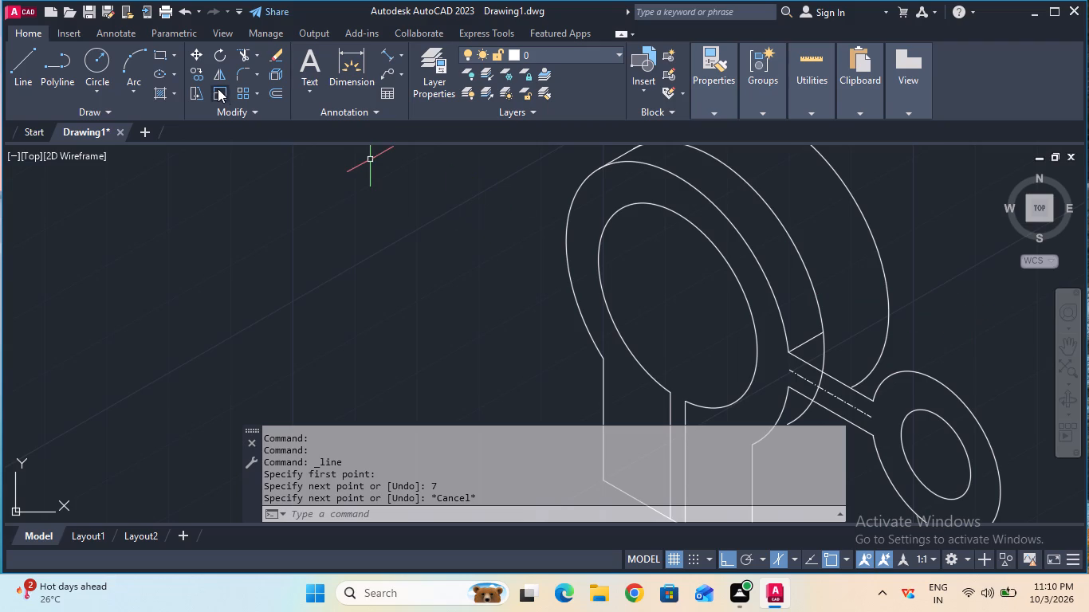
click(196, 76)
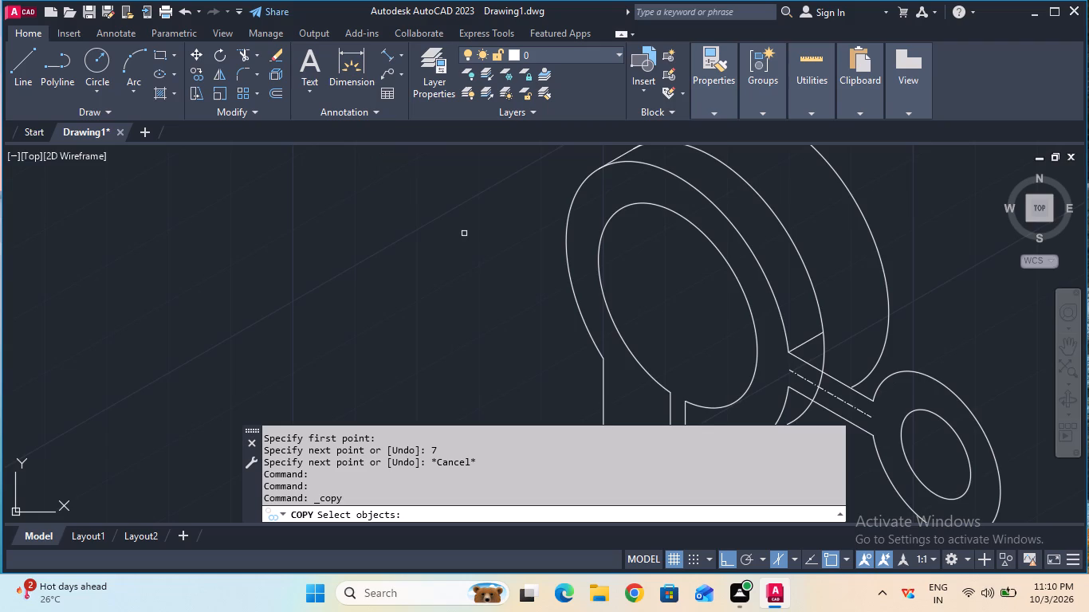
ctrl+scroll(464, 233, down, 1)
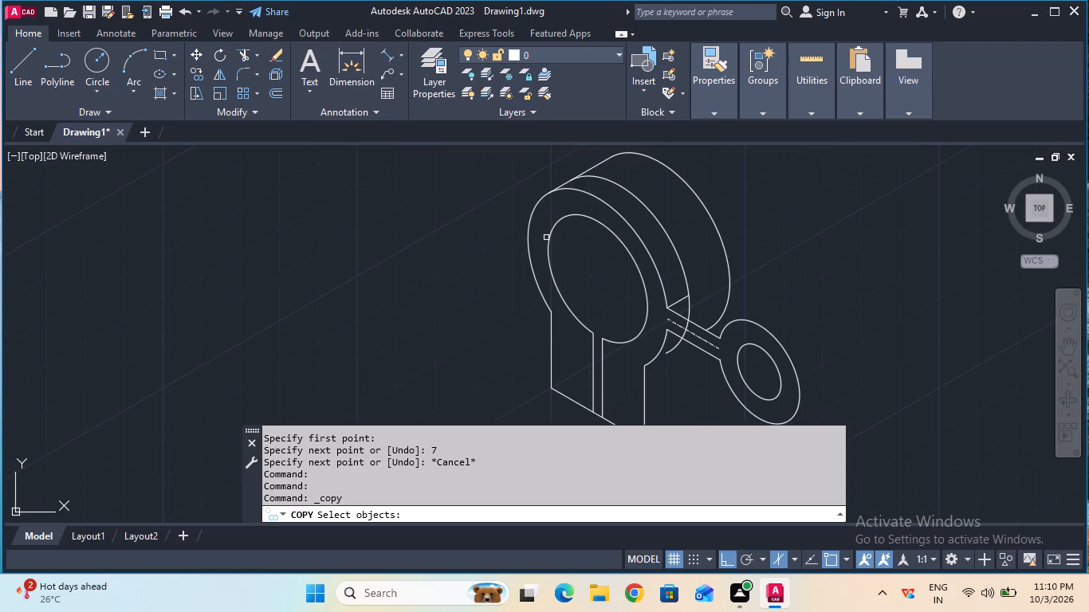
click(671, 240)
key(Return)
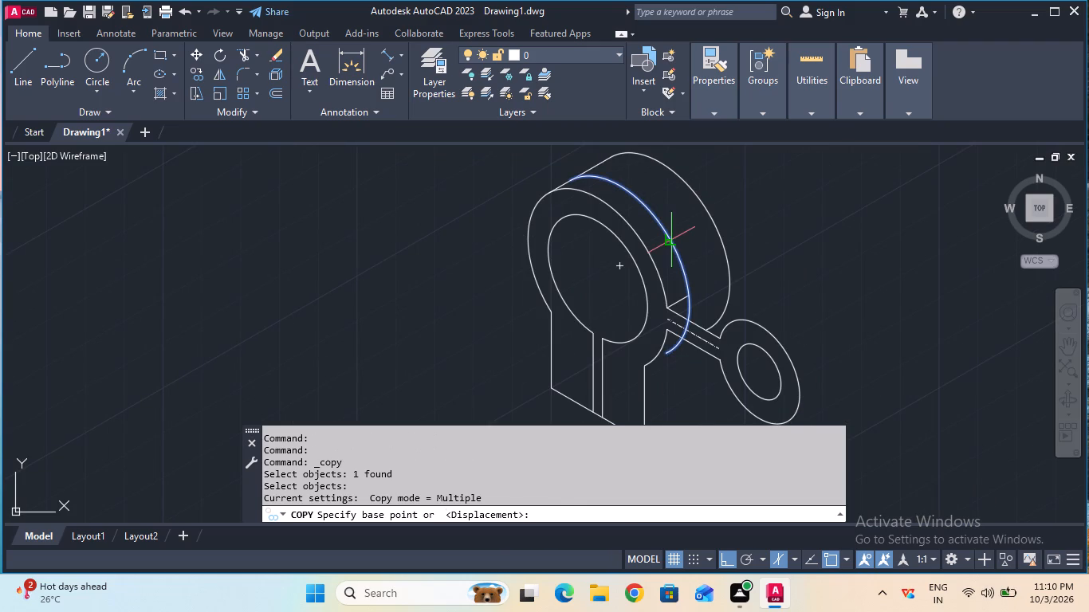
click(671, 240)
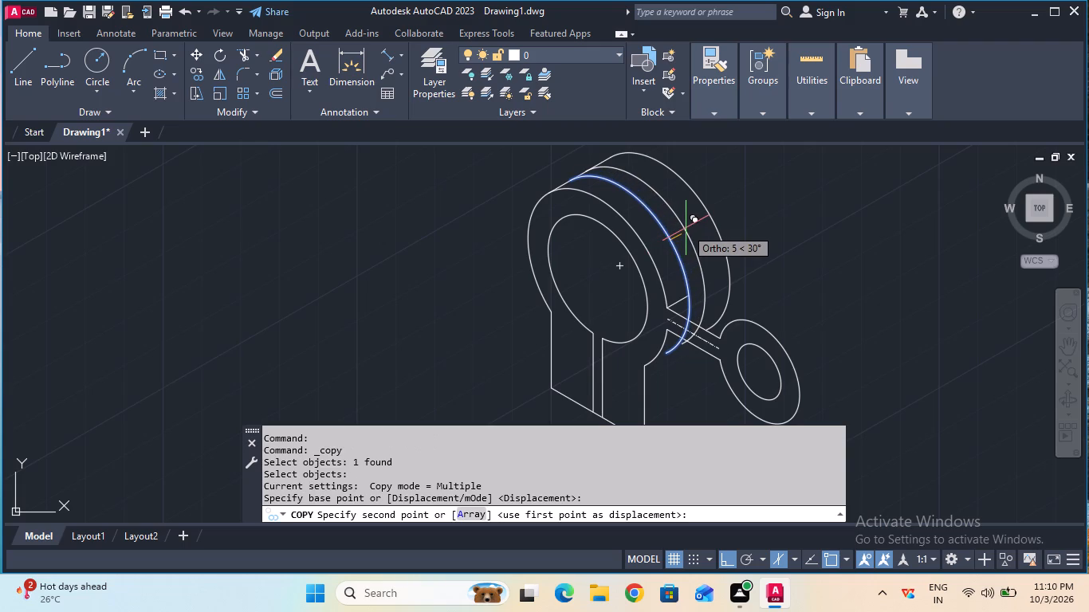
key(6)
key(Return)
key(Escape)
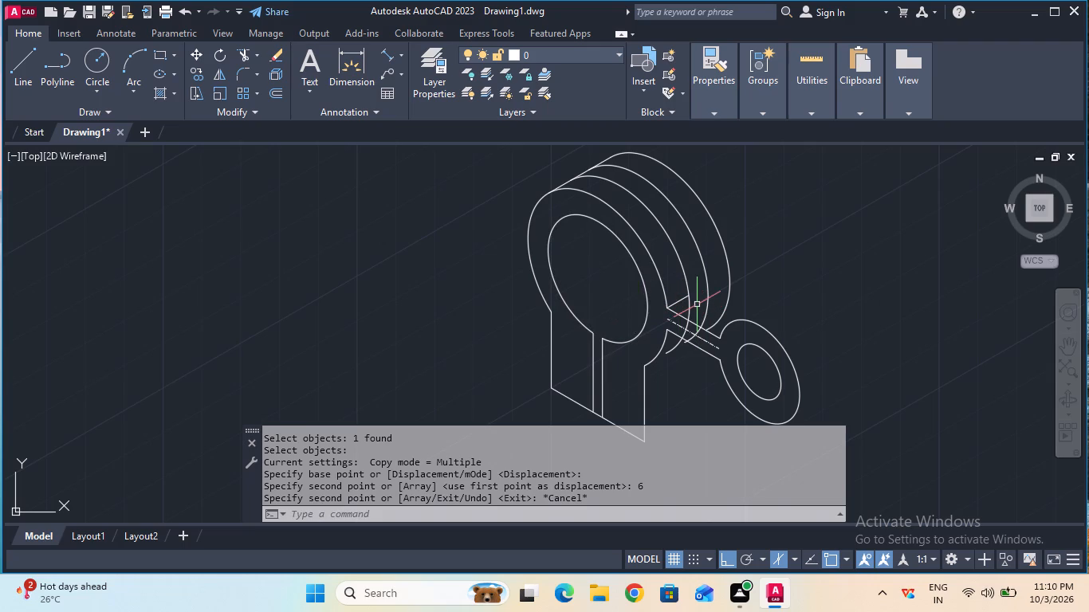
Copy the end boss's outer ellipse 20 mm backward along the 30° depth direction, using its centre as base point.
scroll(697, 304, up, 1)
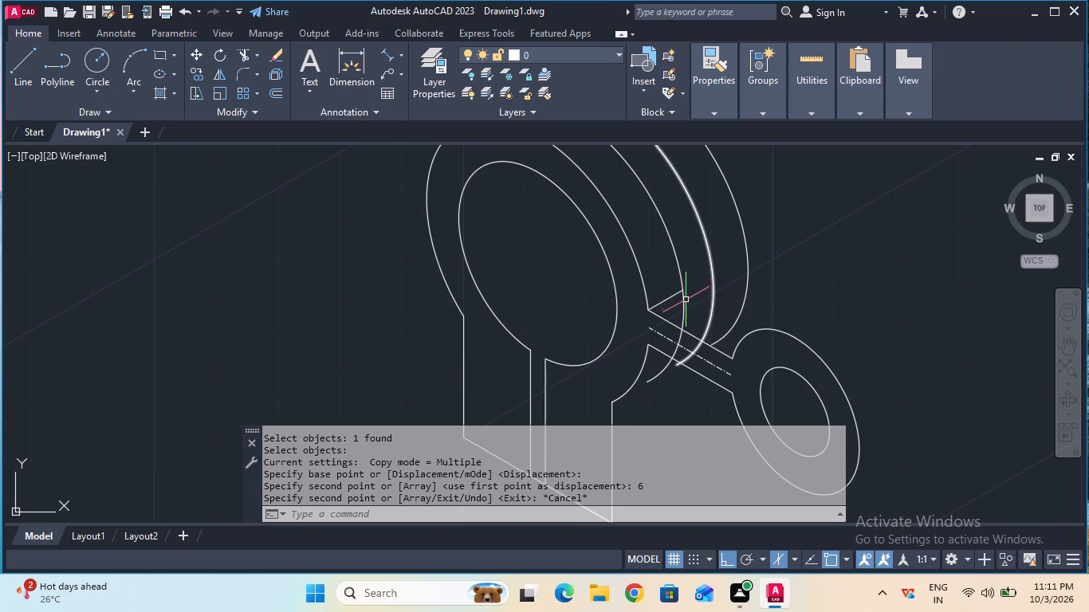
ctrl+scroll(686, 300, down, 2)
ctrl+scroll(686, 300, up, 1)
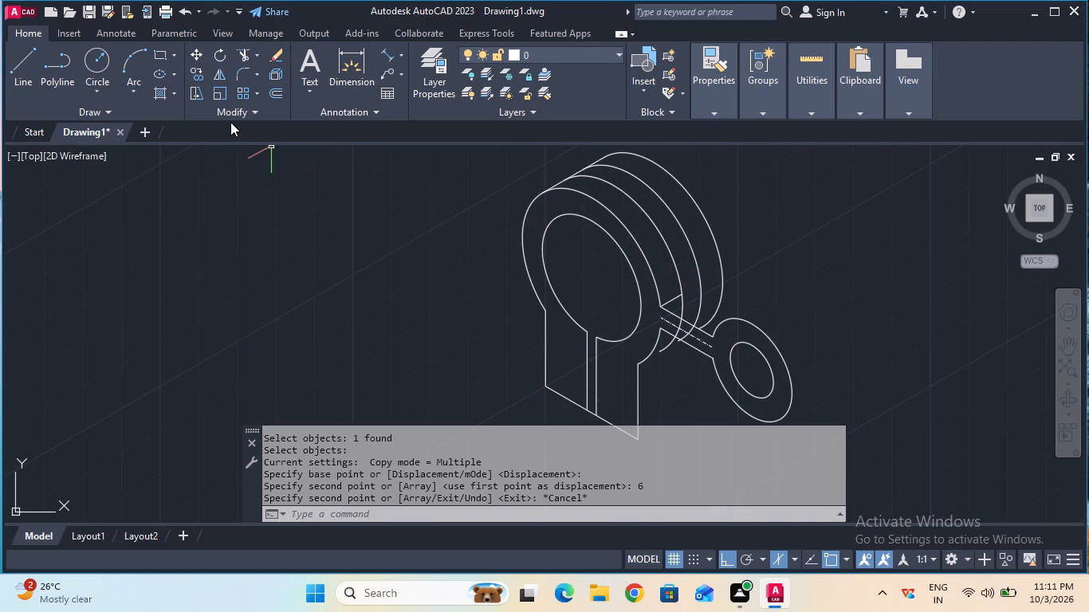
click(194, 78)
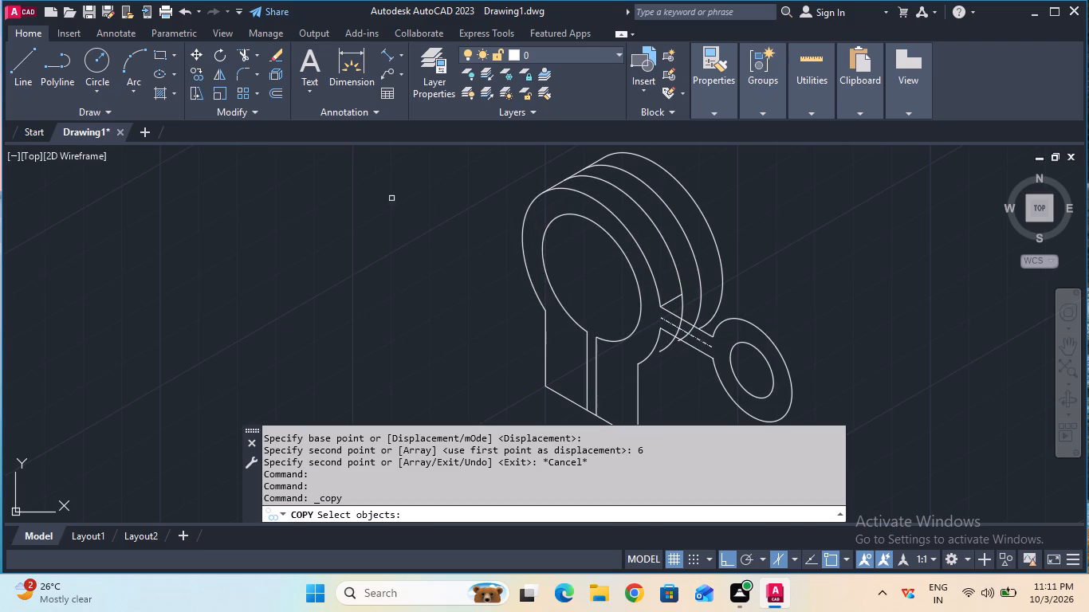
click(773, 343)
key(Return)
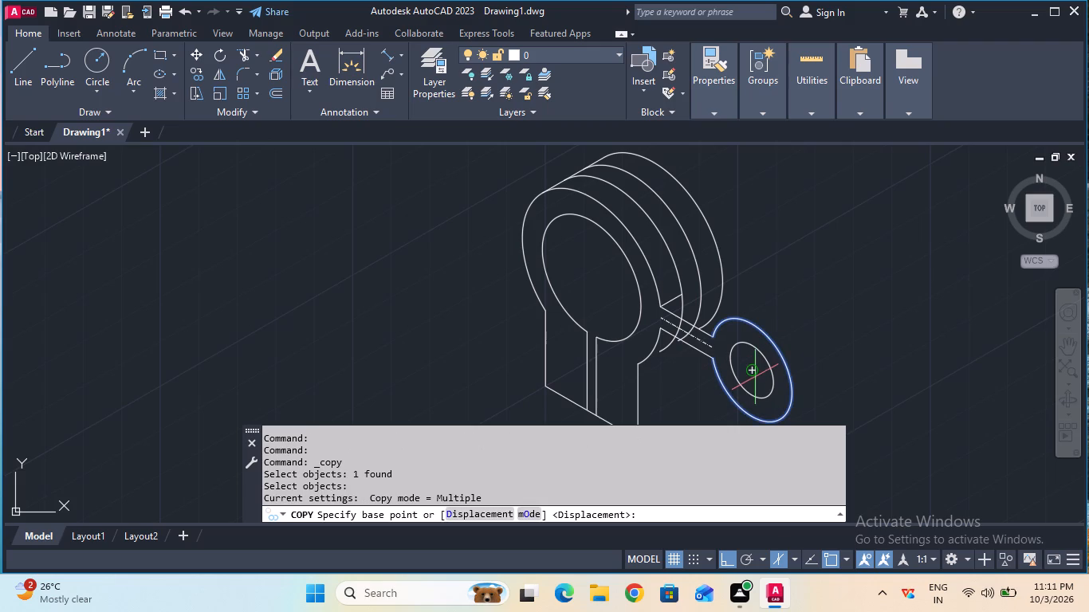
click(753, 375)
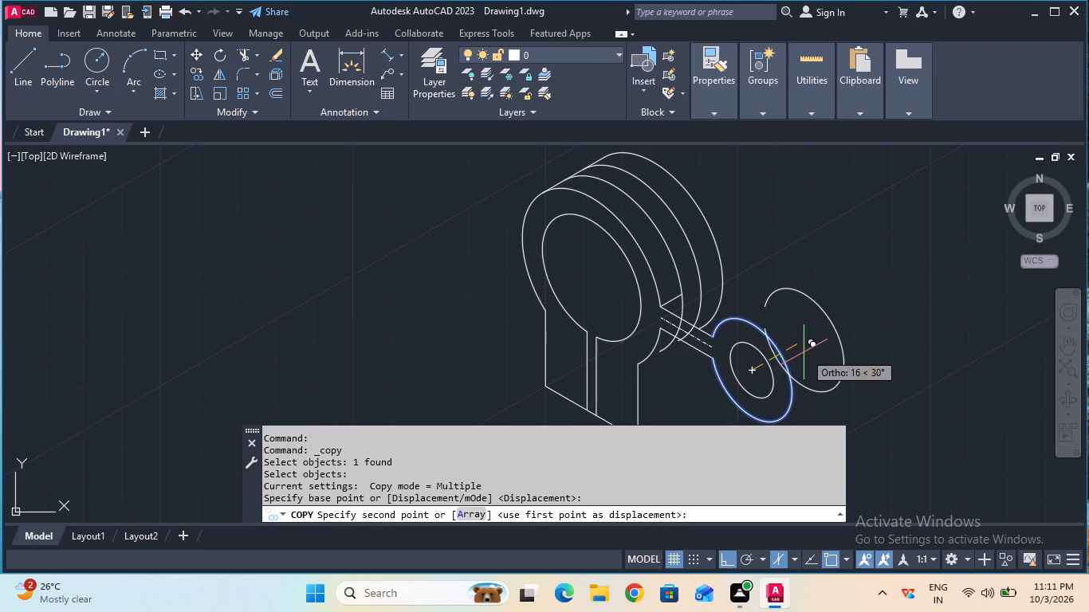
text(20)
key(Return)
key(Escape)
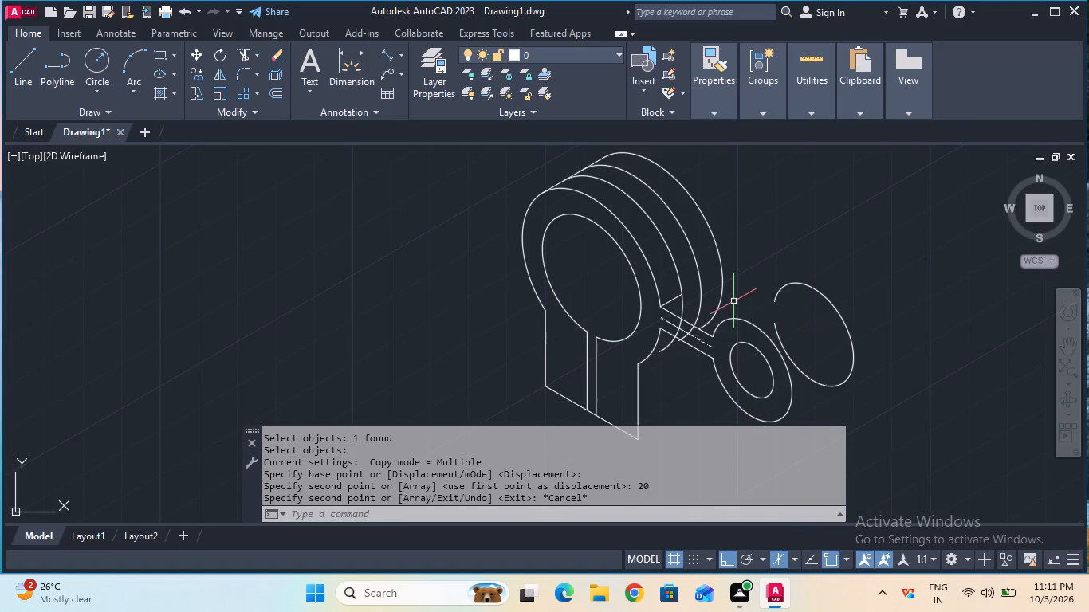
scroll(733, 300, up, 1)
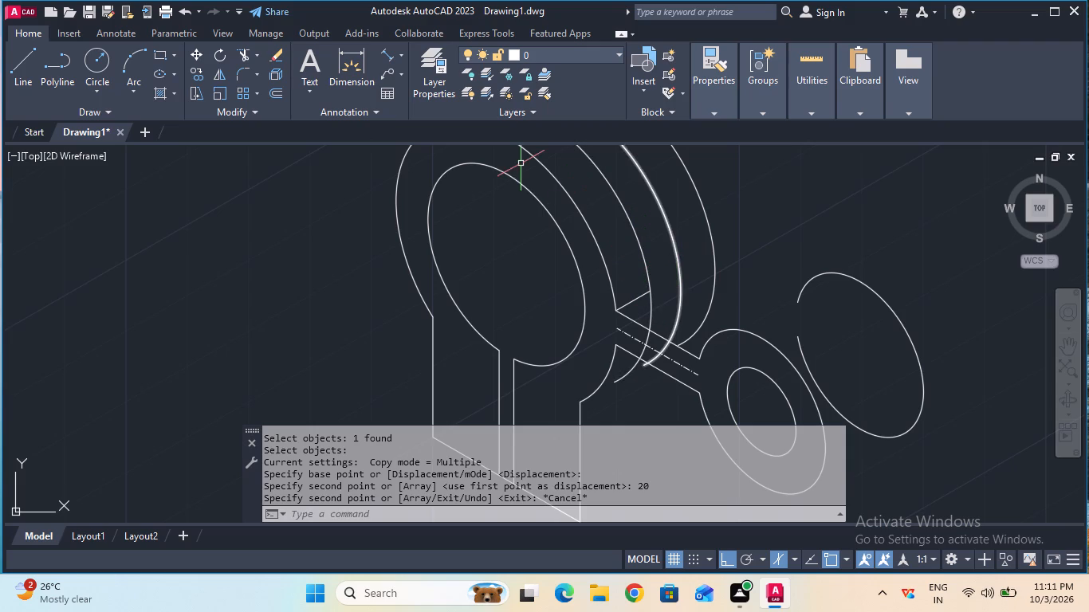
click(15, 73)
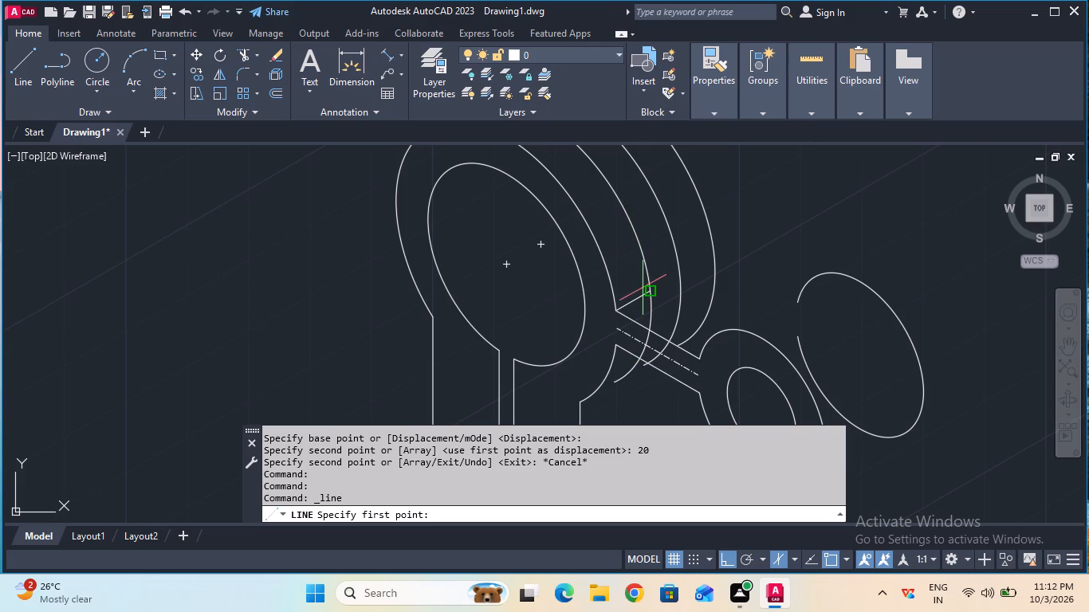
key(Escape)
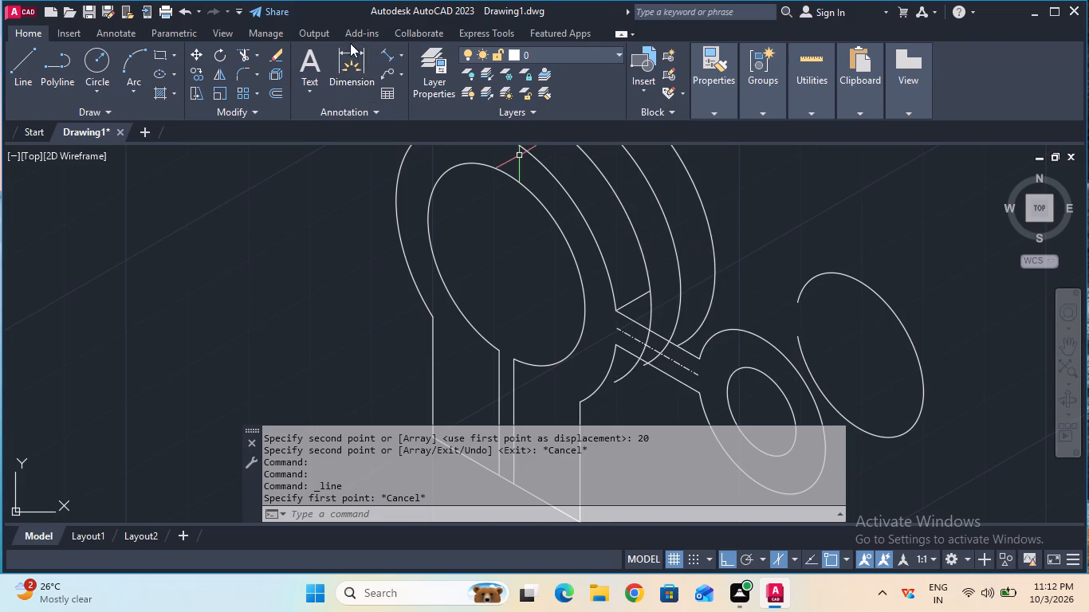
Measure the spacing between the collar's 7 mm offset arc and the next arc behind it with an aligned dimension.
click(383, 52)
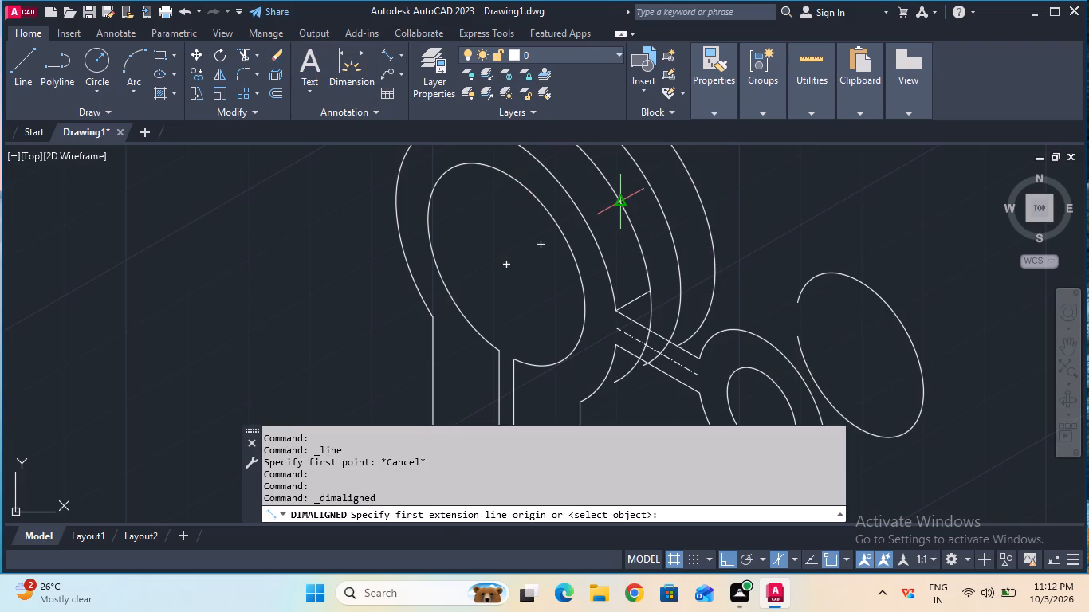
click(622, 206)
click(650, 188)
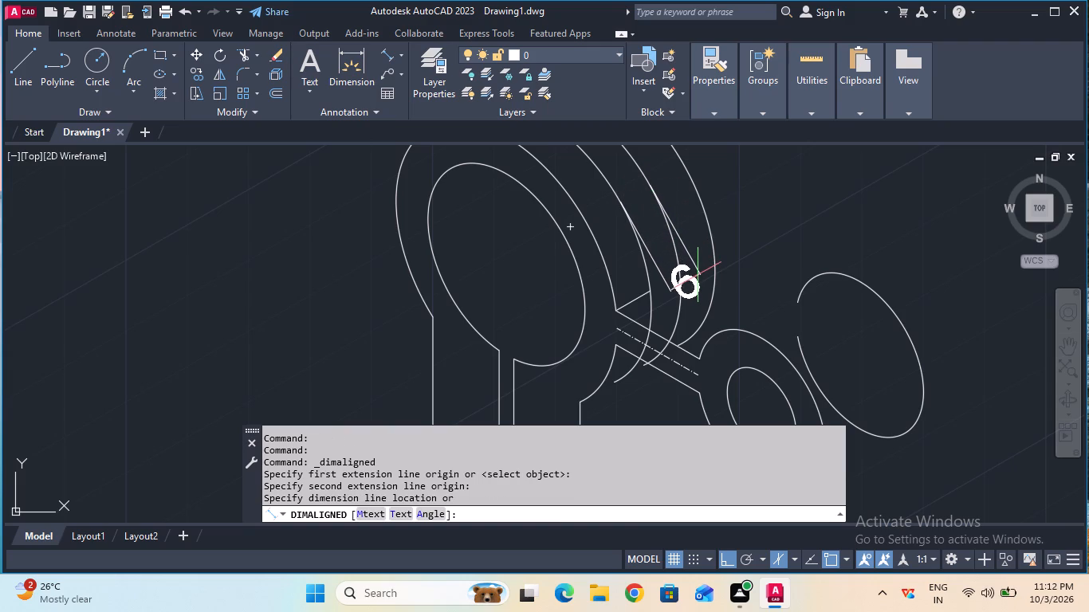
key(Escape)
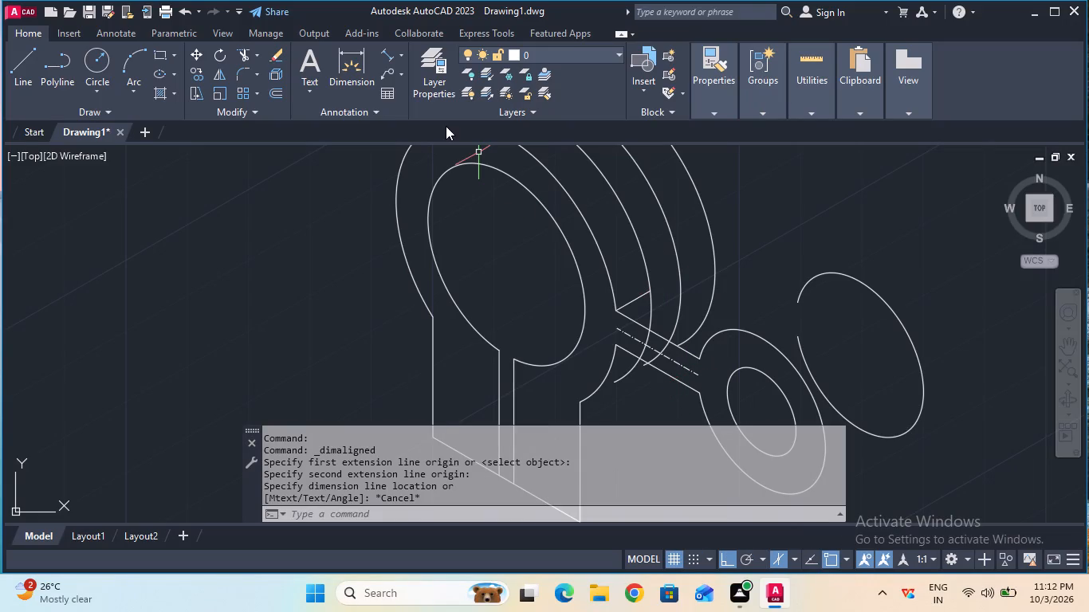
Trim the collar's two middle depth arcs between the arm's edges, and the rearmost one's stub below the lower edge.
click(241, 55)
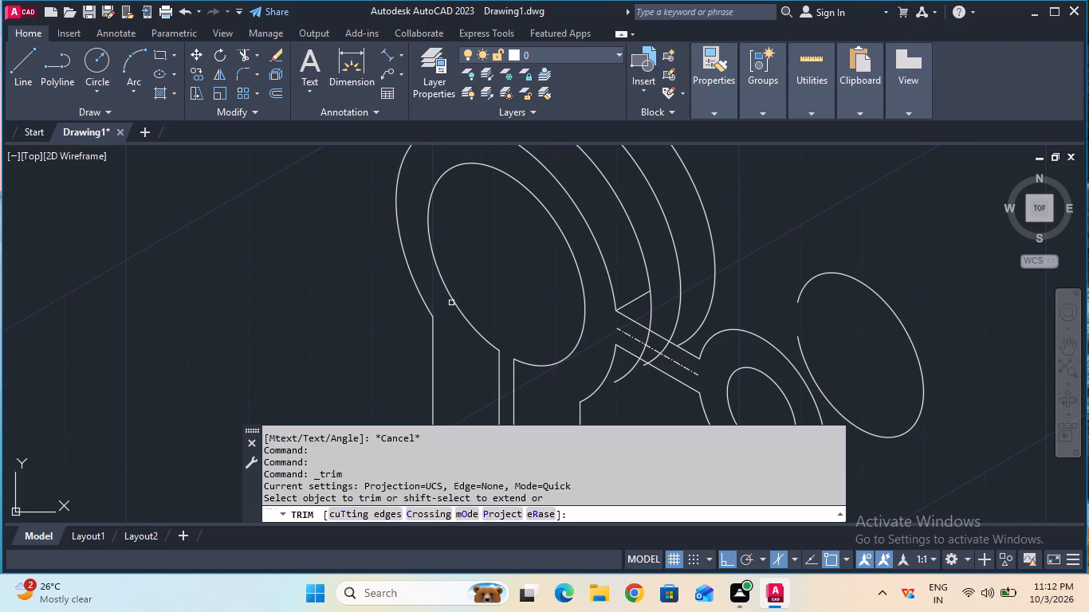
click(648, 340)
click(668, 347)
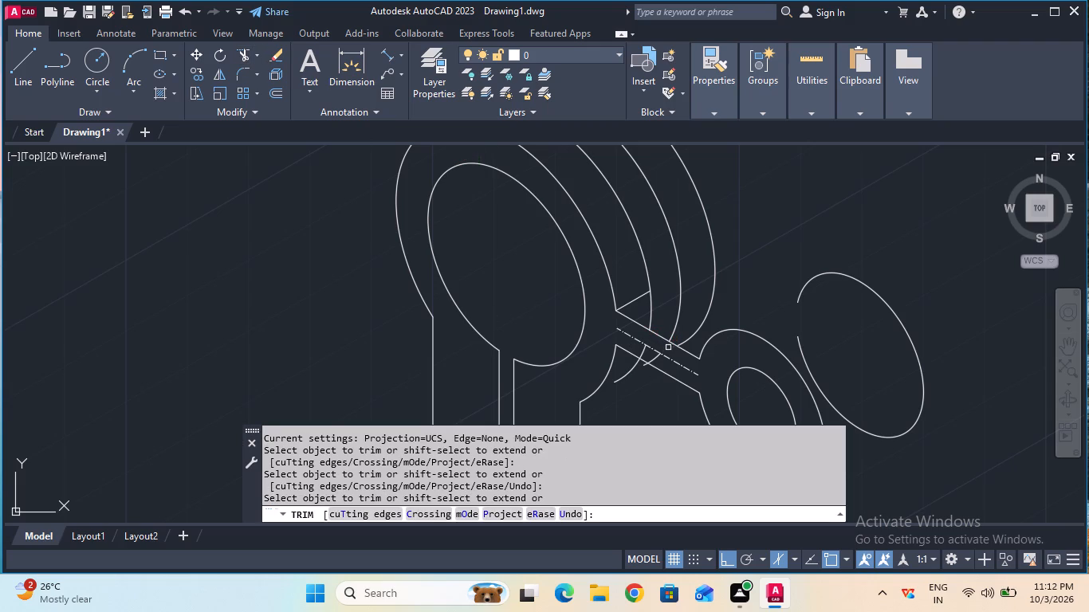
click(654, 359)
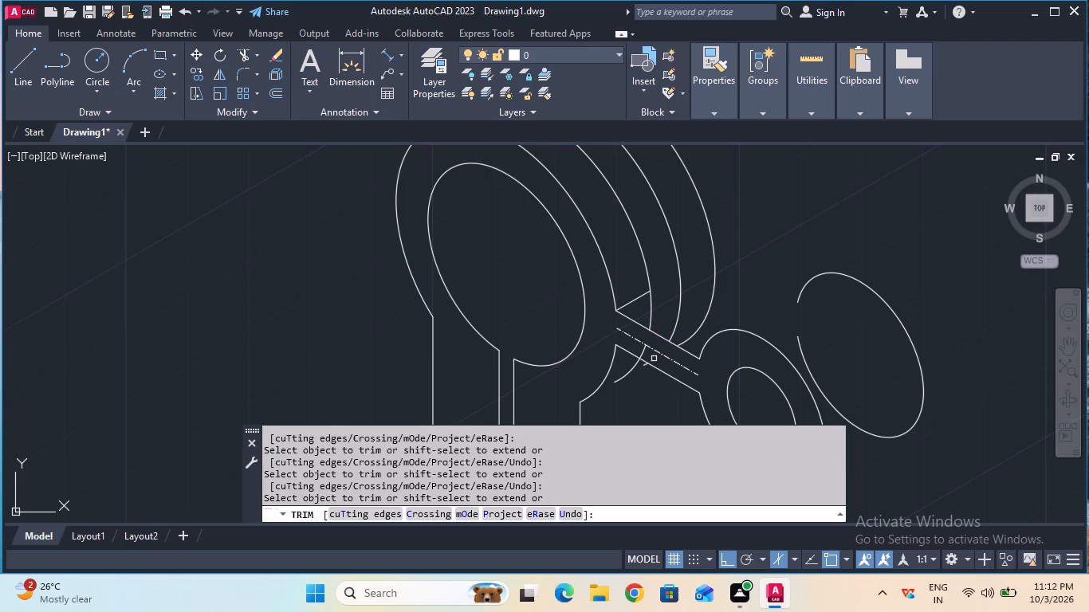
click(642, 352)
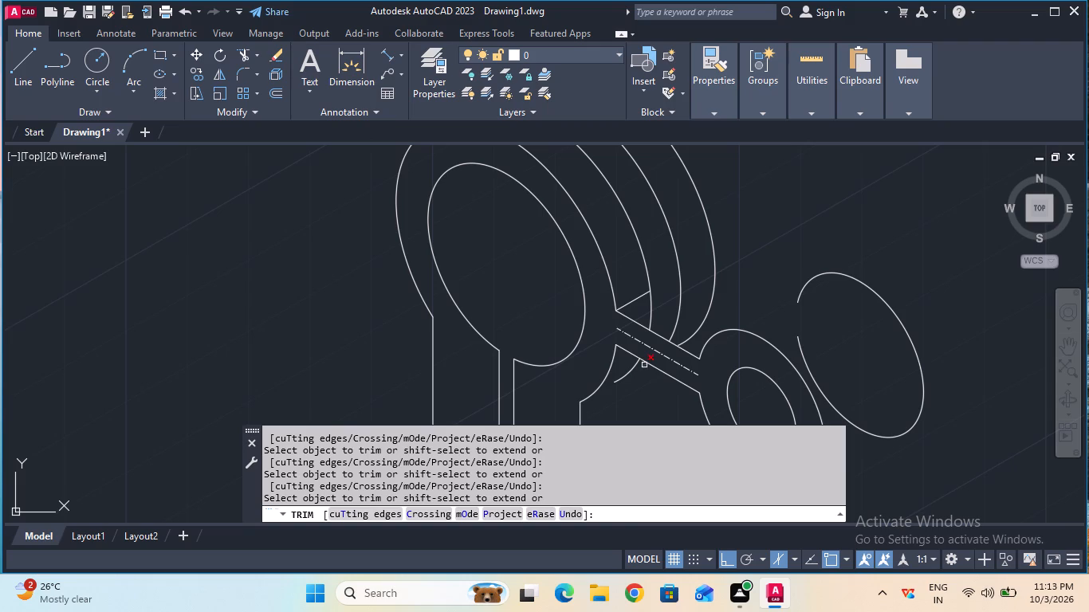
click(644, 365)
key(Escape)
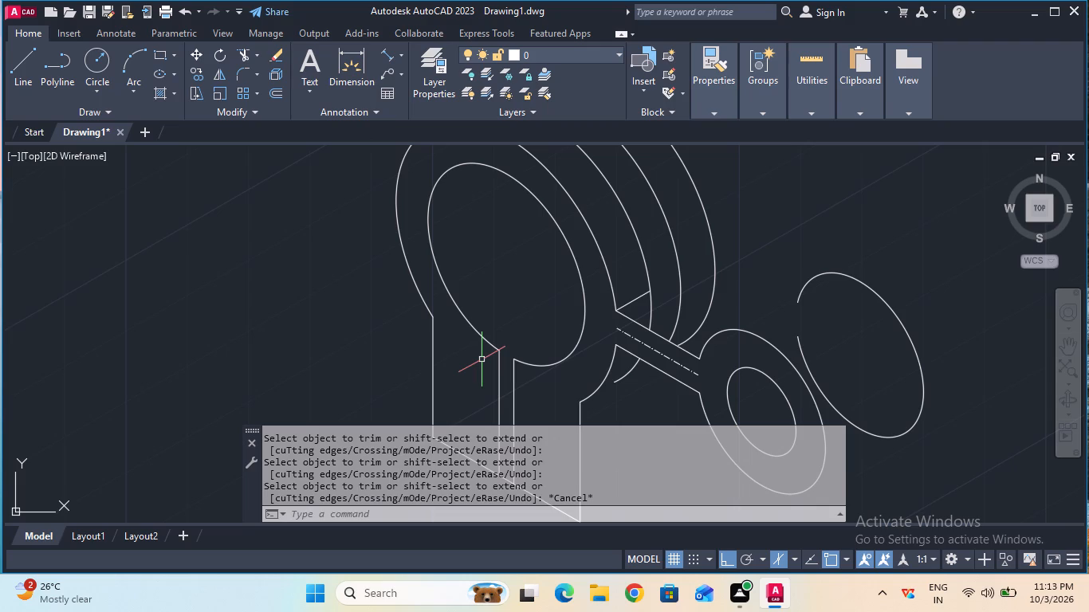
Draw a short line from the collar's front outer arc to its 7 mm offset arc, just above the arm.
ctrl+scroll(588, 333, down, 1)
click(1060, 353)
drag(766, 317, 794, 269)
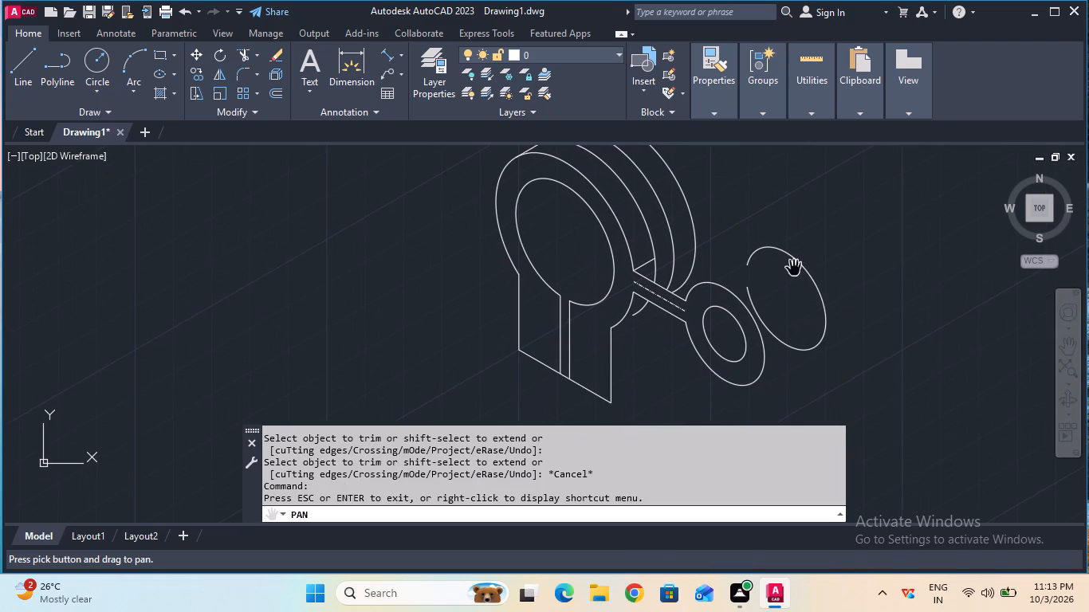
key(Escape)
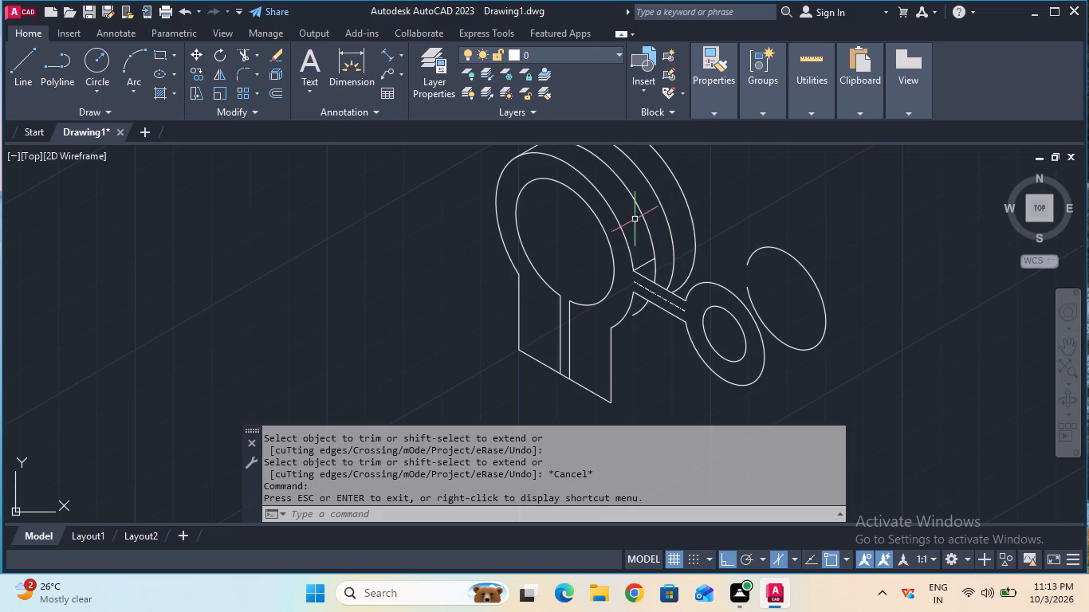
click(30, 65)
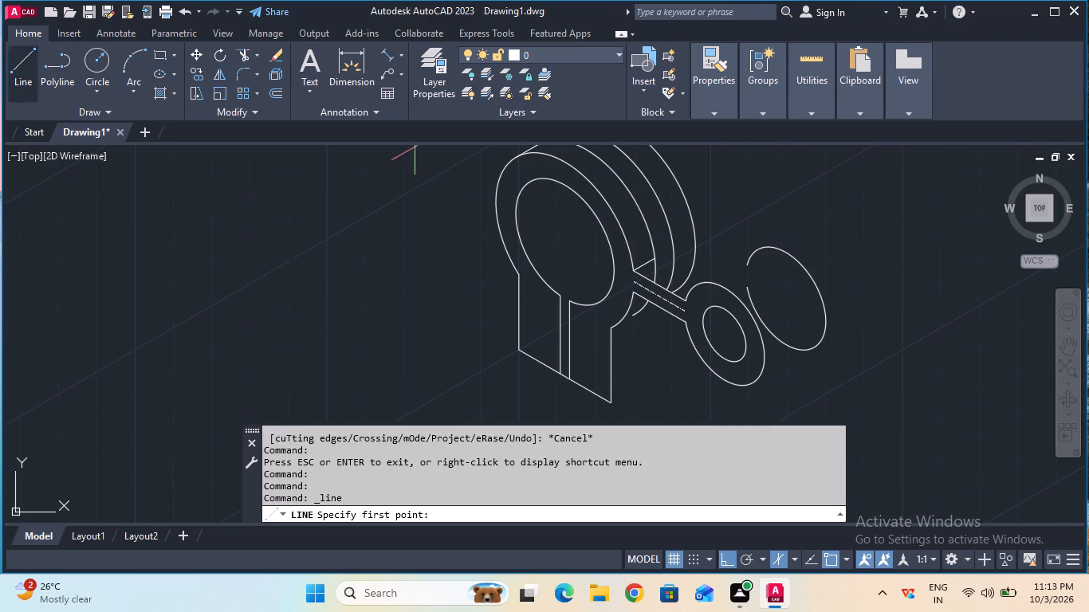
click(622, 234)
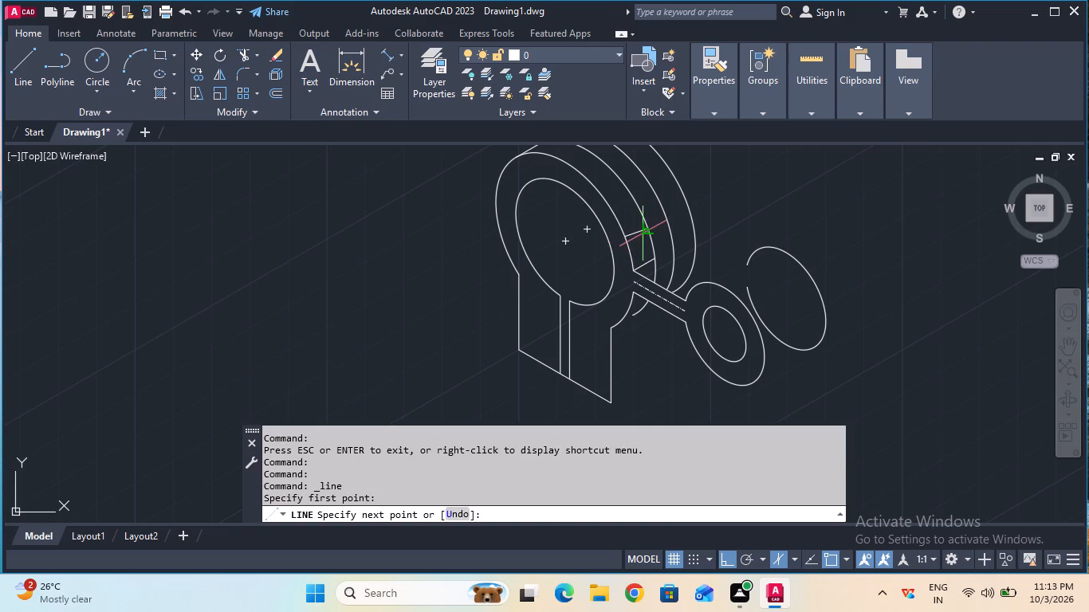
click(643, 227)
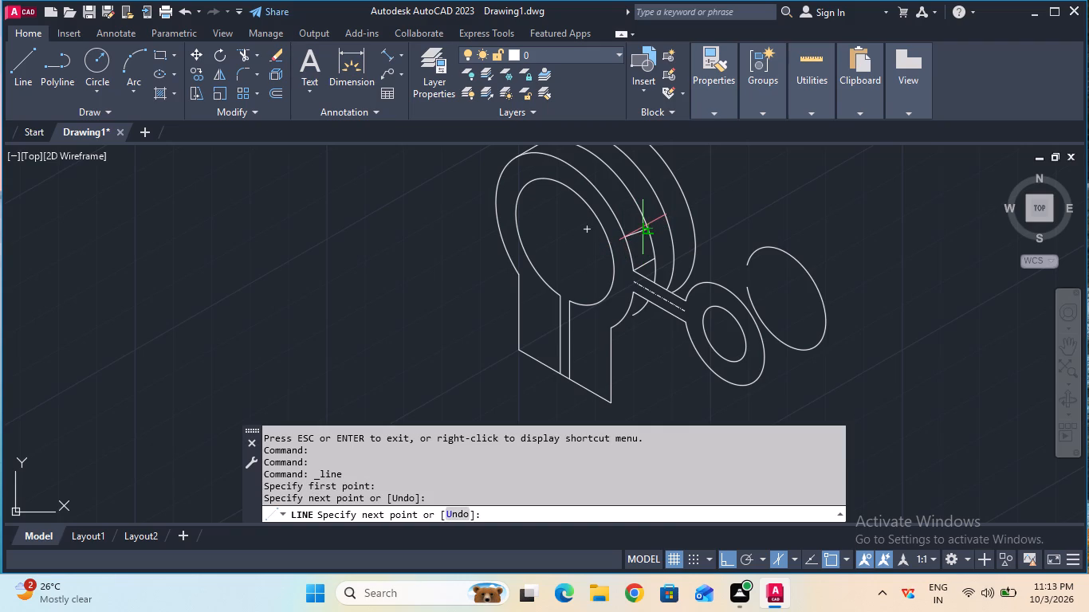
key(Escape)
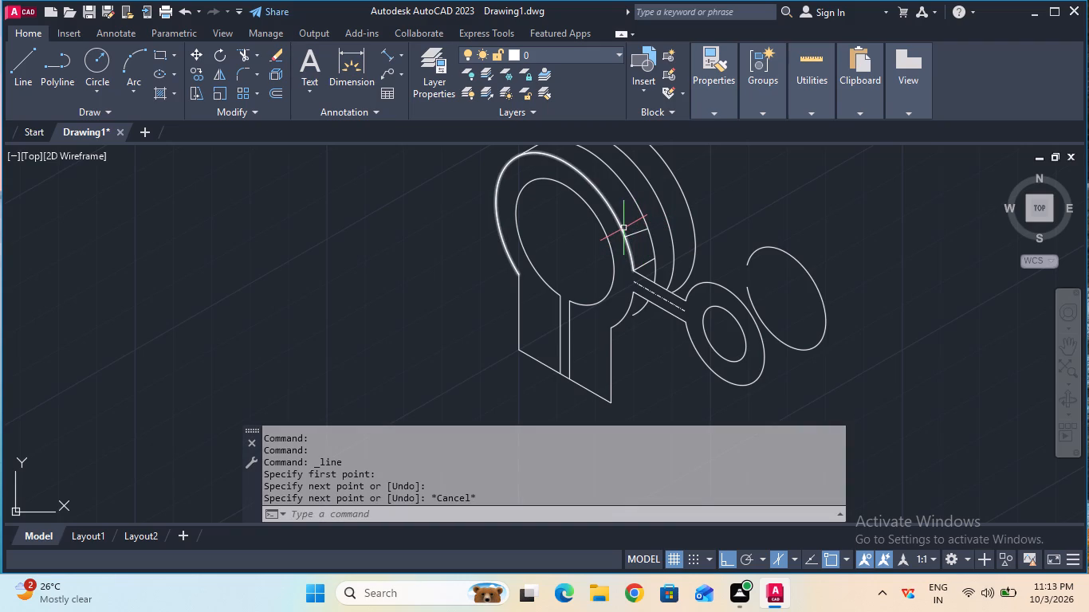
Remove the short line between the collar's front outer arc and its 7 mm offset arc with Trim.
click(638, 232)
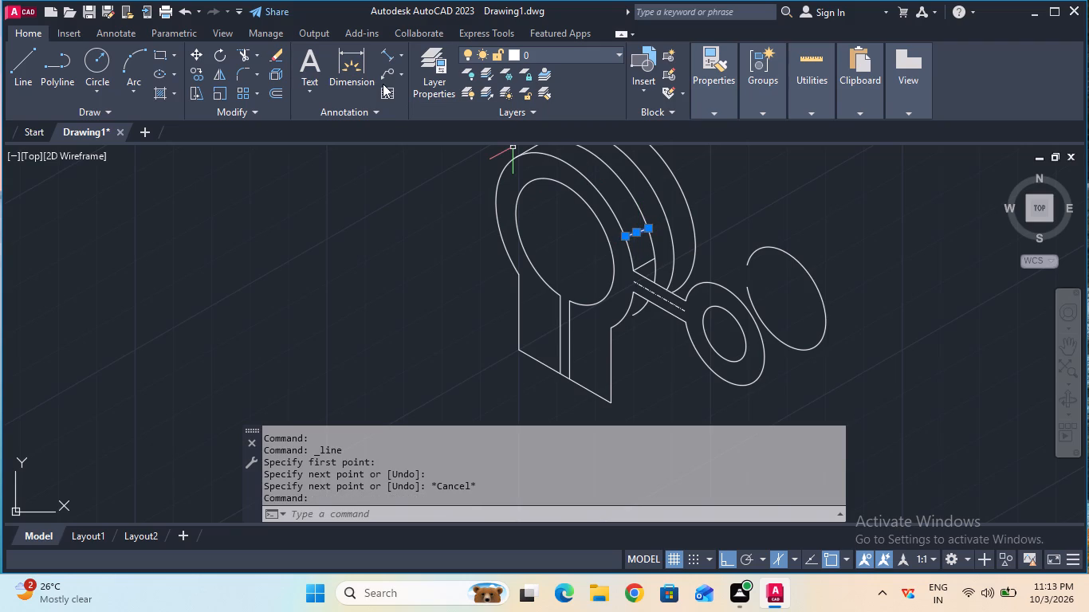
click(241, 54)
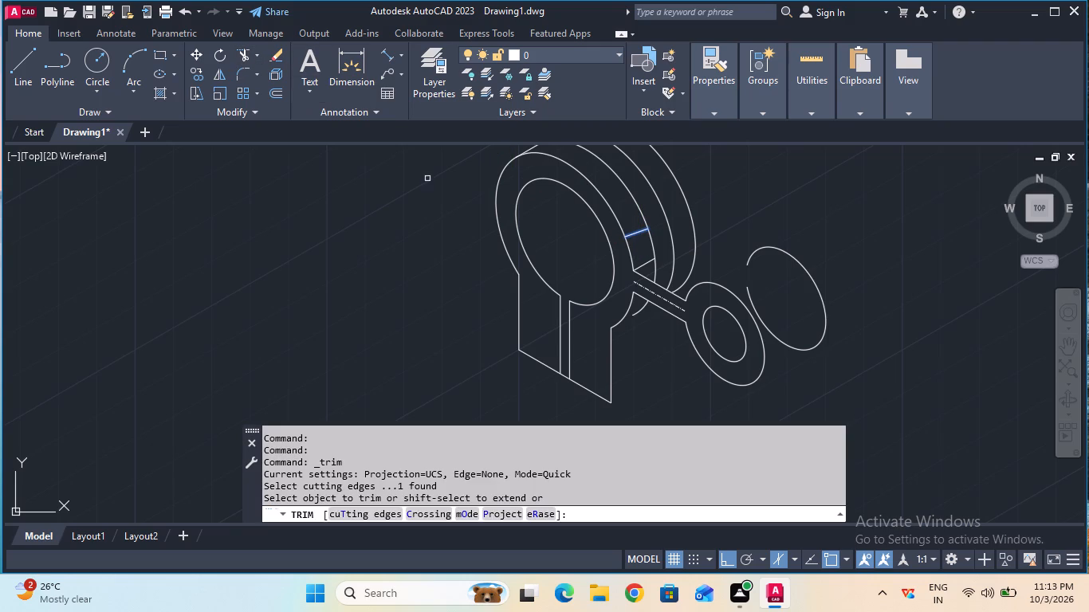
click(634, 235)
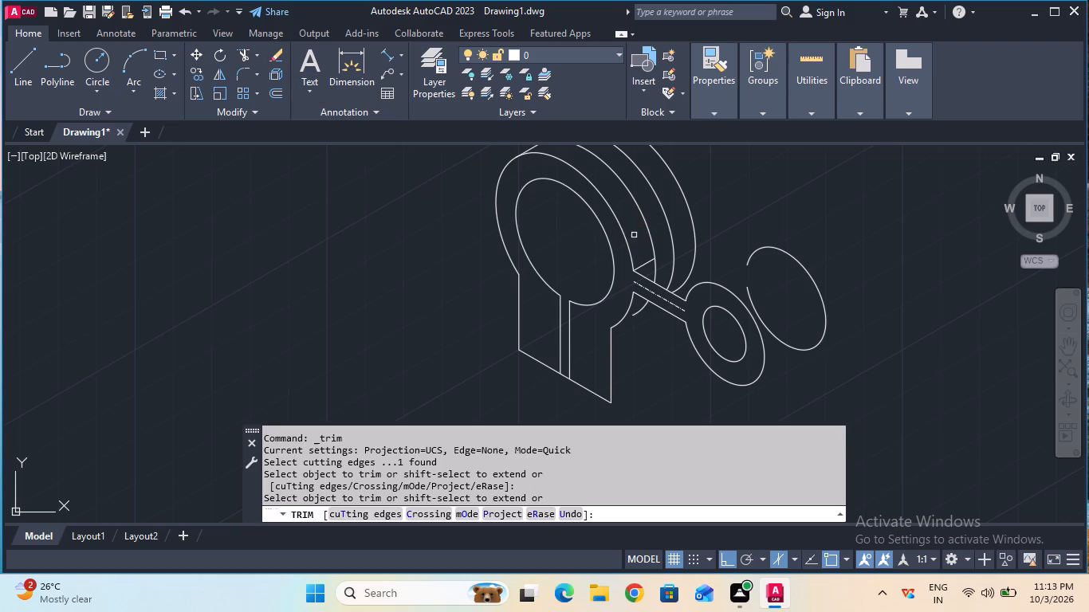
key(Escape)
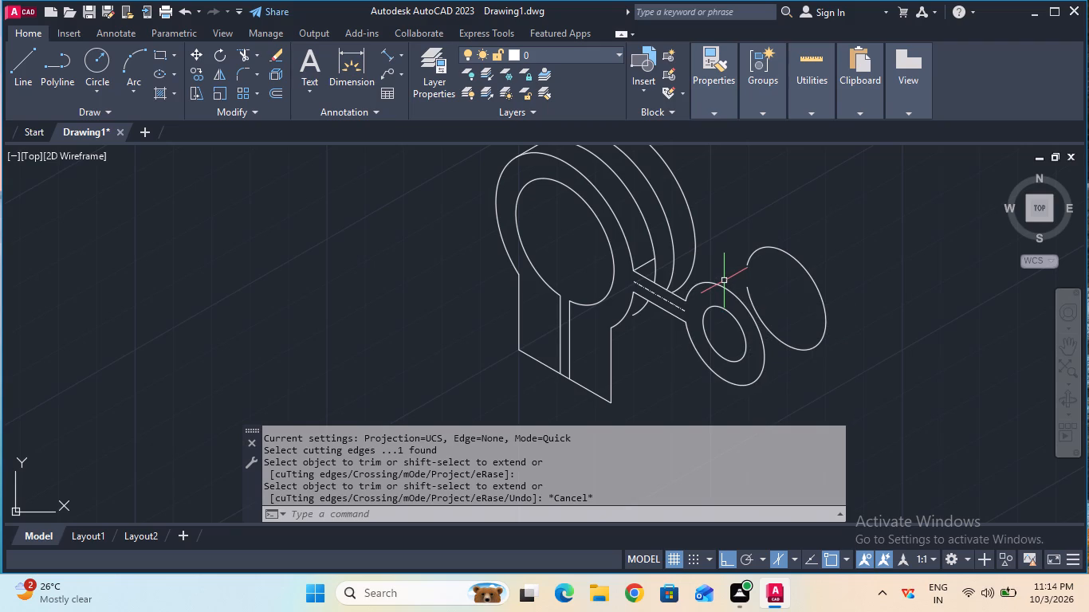
Copy the end boss's front outer ellipse 7 mm backward along the 30° depth direction, using its centre as base point.
scroll(724, 280, up, 1)
ctrl+scroll(647, 251, up, 1)
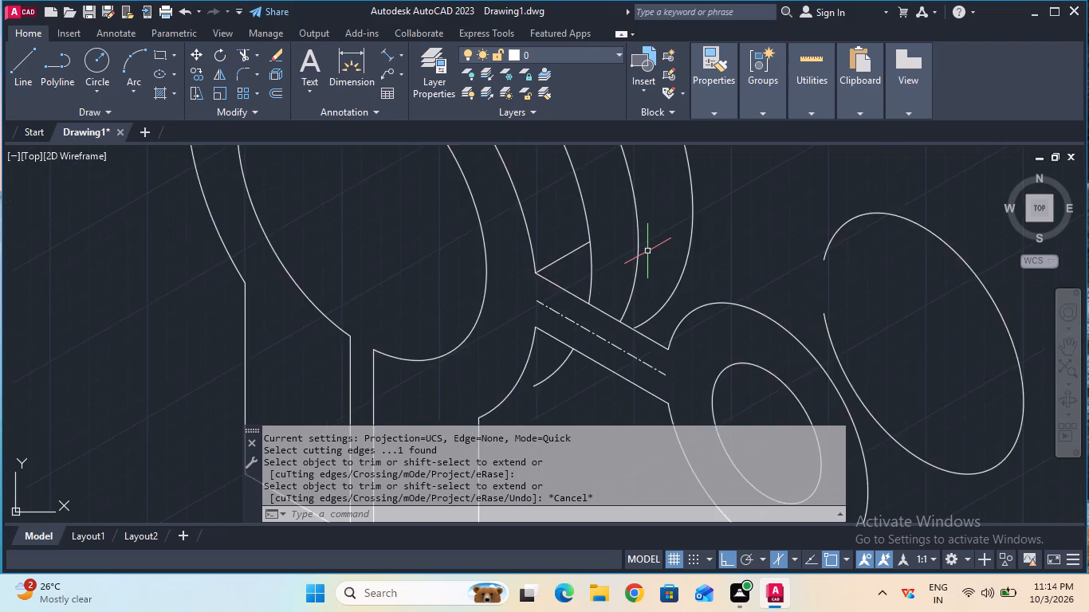
ctrl+scroll(647, 251, up, 1)
ctrl+scroll(647, 251, down, 1)
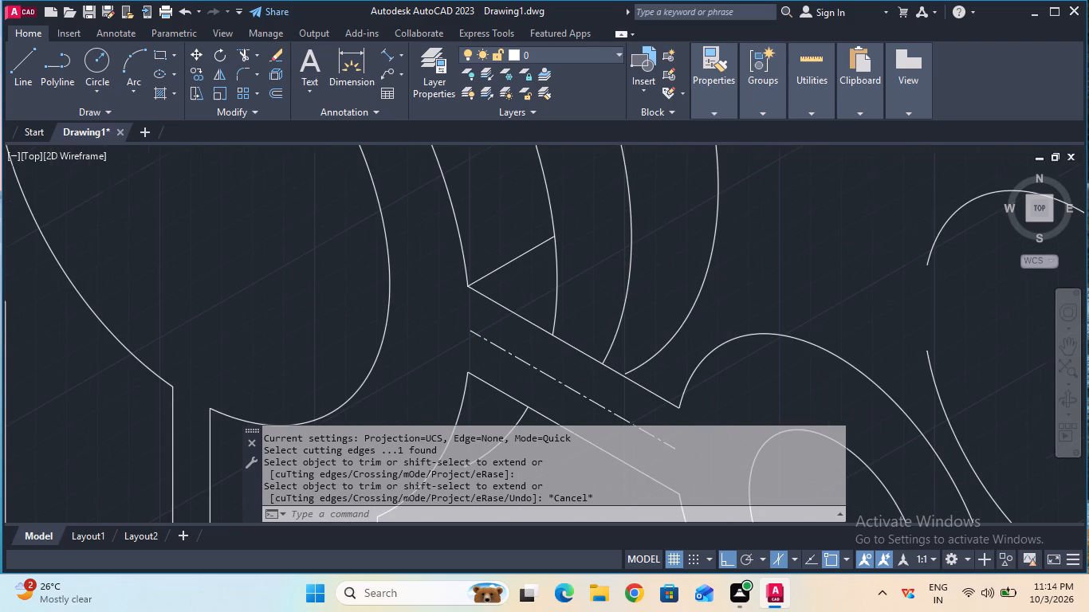
ctrl+scroll(682, 282, down, 1)
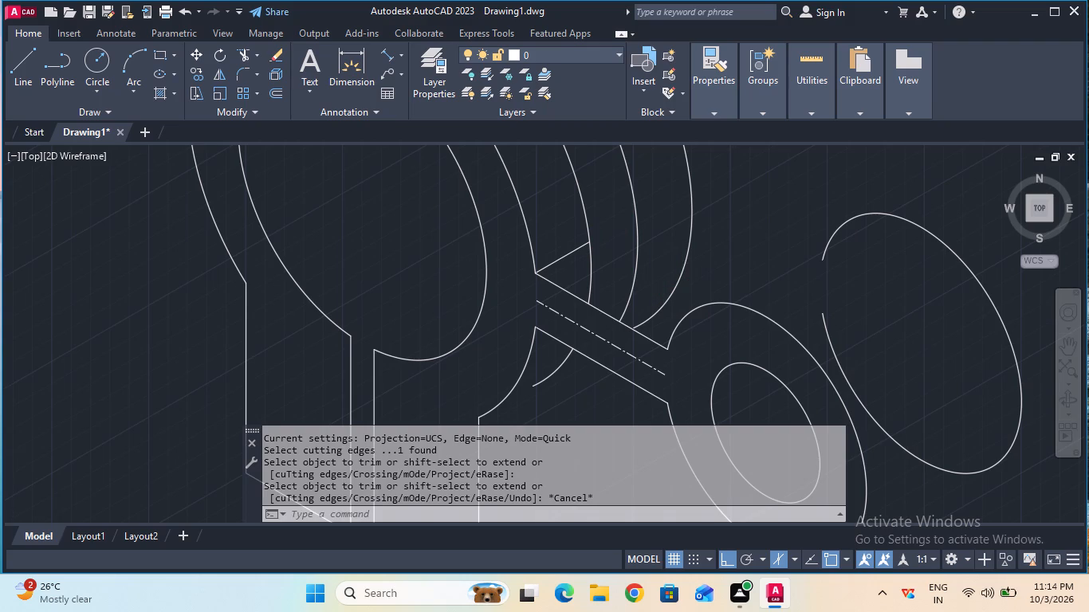
click(197, 76)
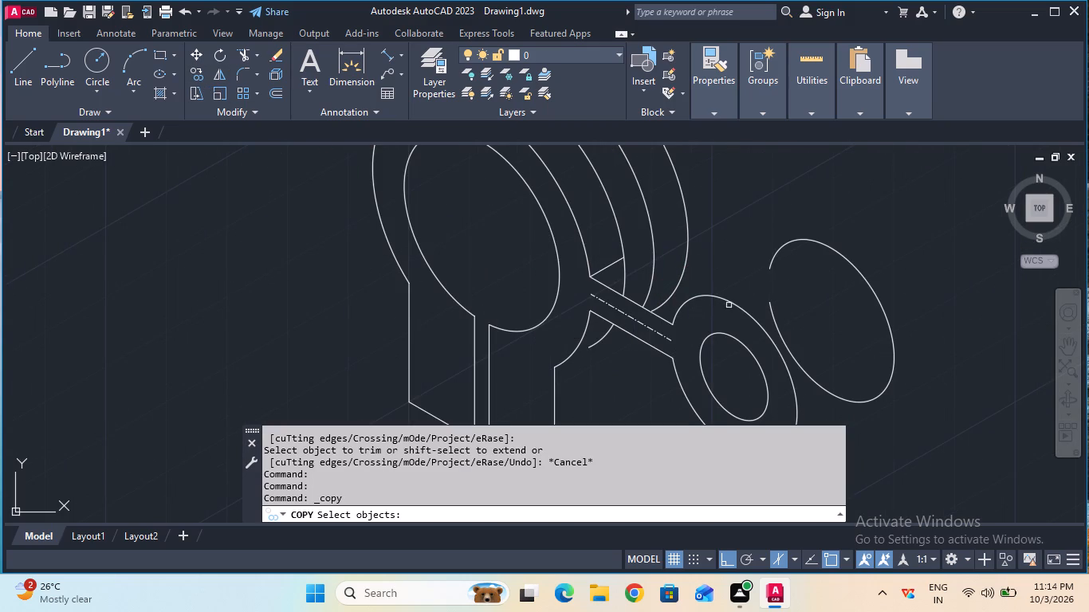
click(733, 304)
key(Return)
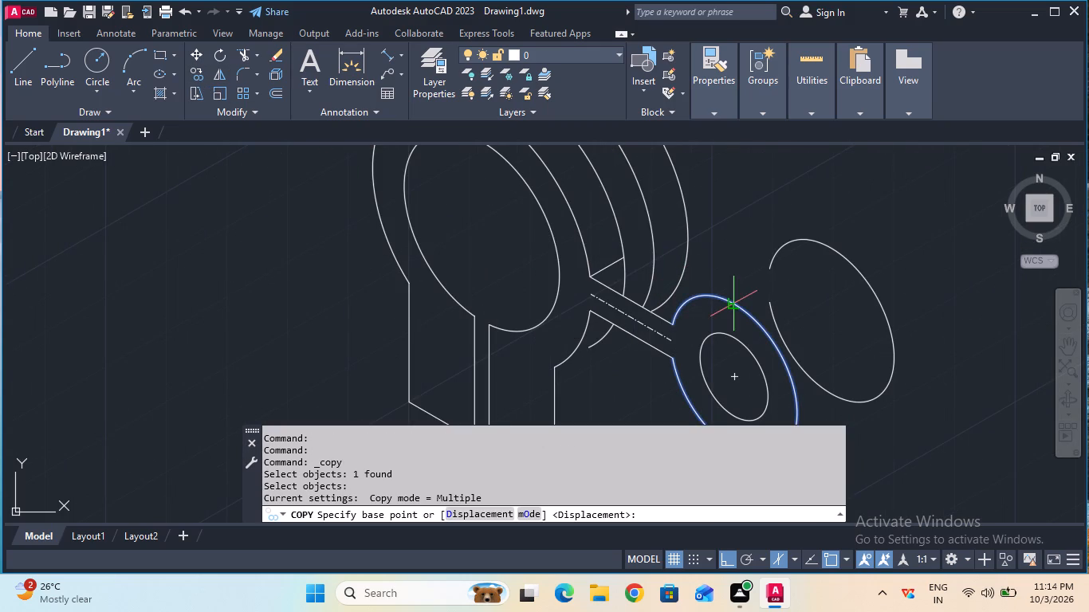
click(733, 380)
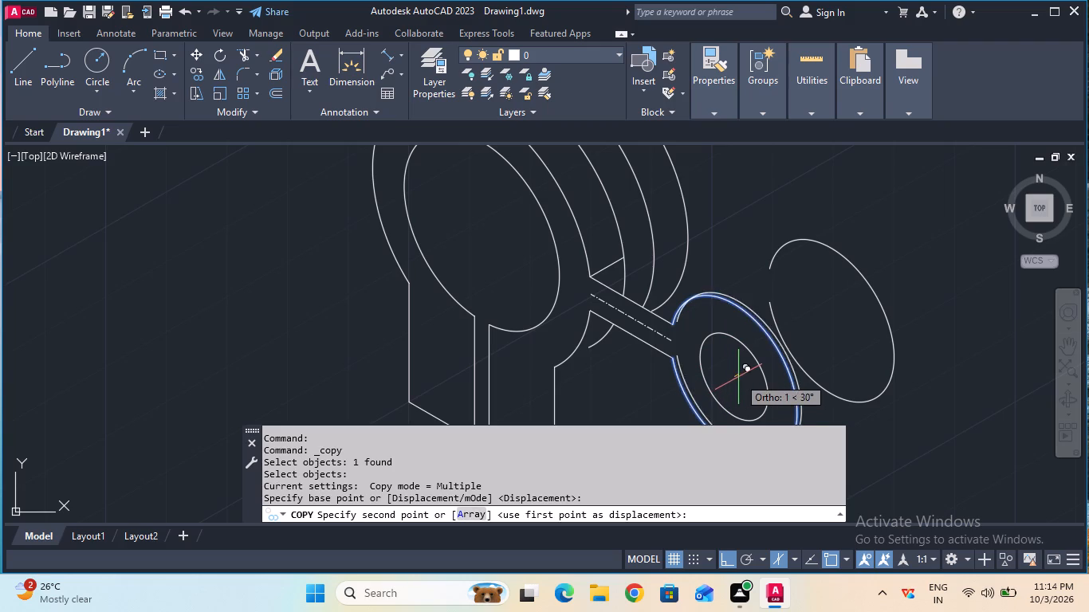
ctrl+scroll(746, 376, down, 1)
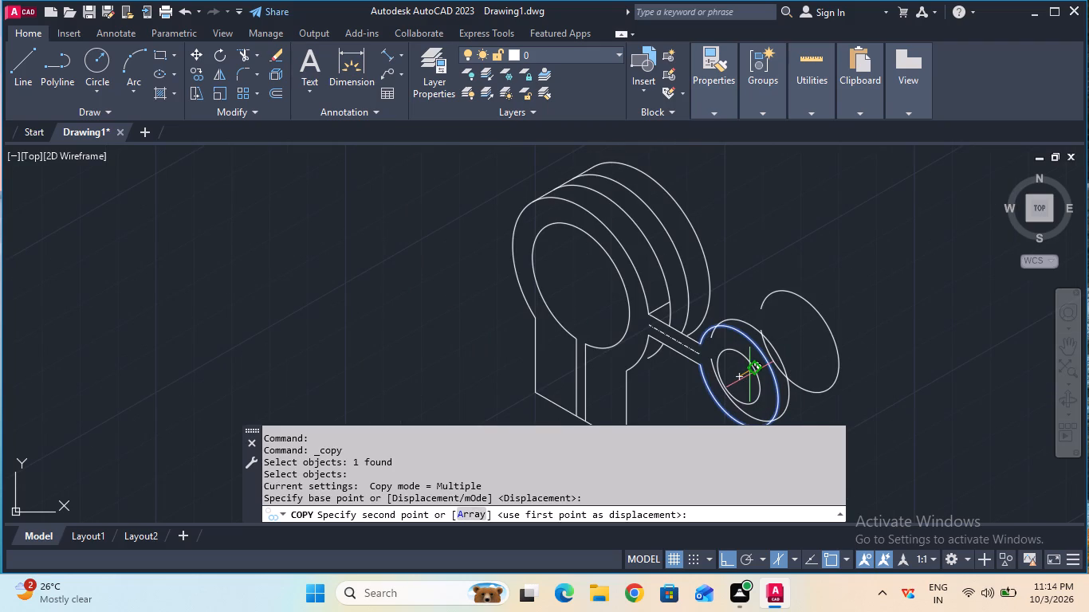
key(7)
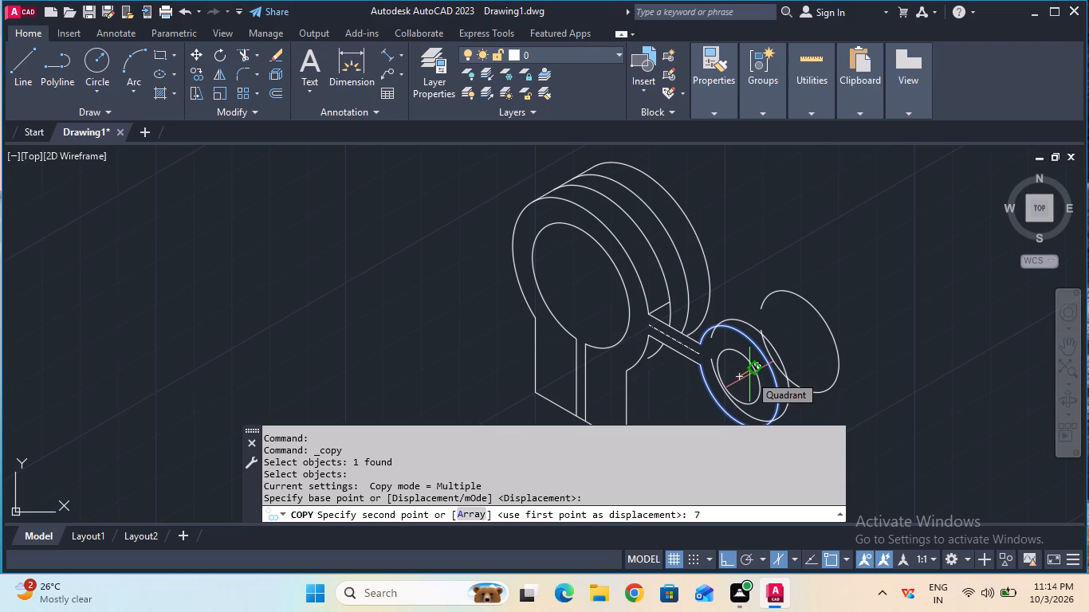
key(Return)
key(Escape)
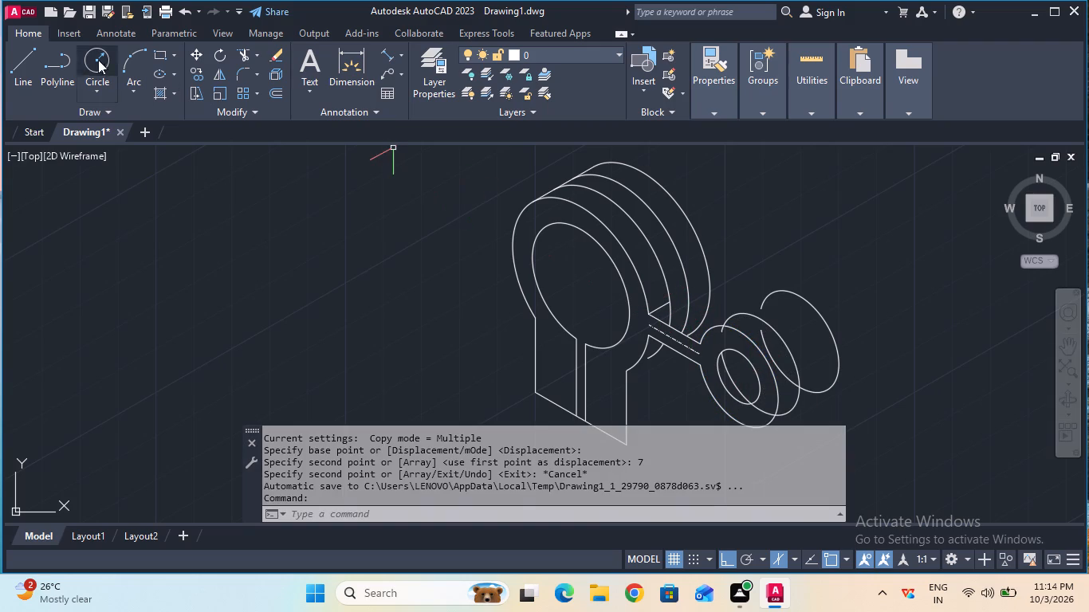
Draw a 10 mm line from the top of the end boss's 7 mm depth arc toward the collar, parallel to the arm.
click(37, 65)
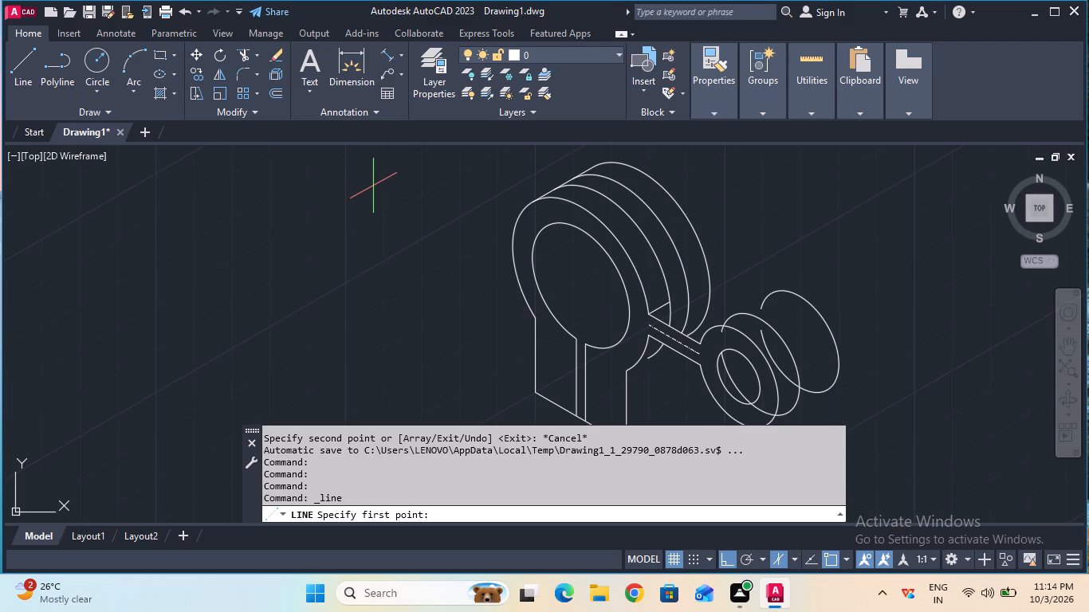
click(741, 314)
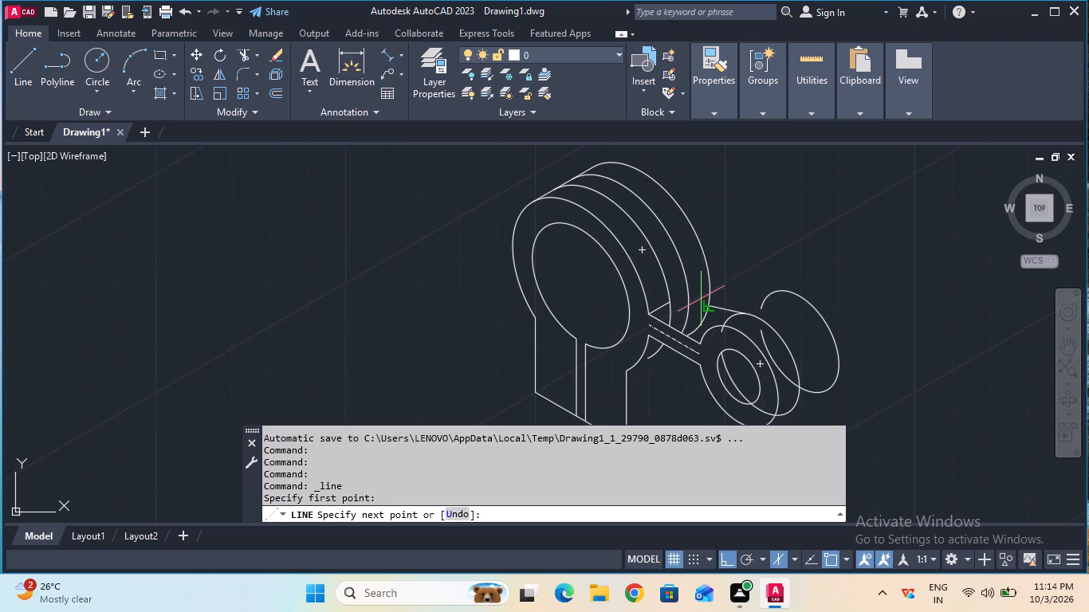
key(F5)
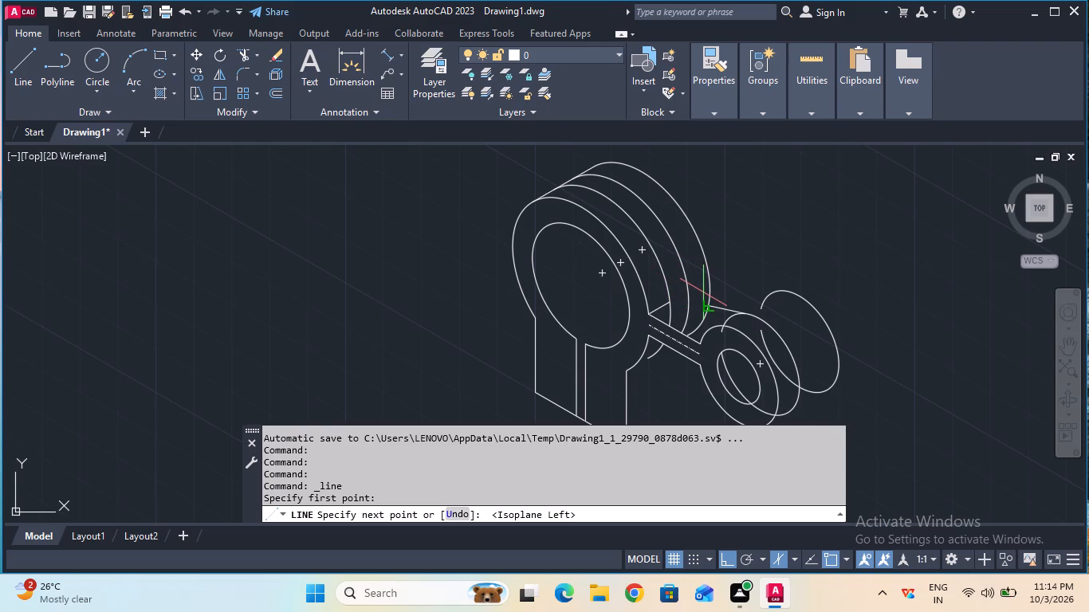
key(F5)
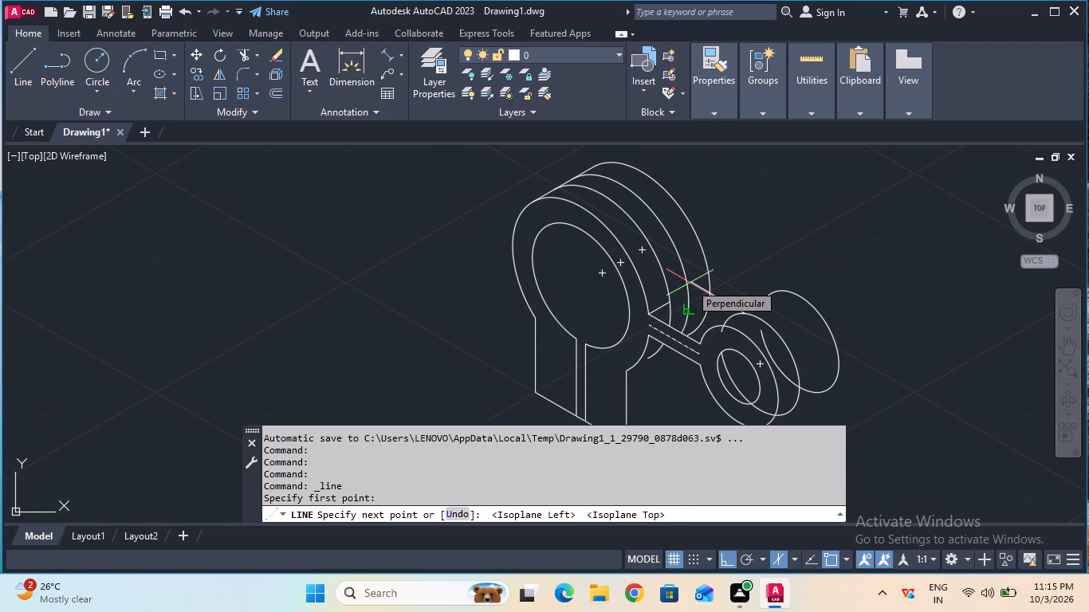
key(1)
key(0)
key(Return)
key(Escape)
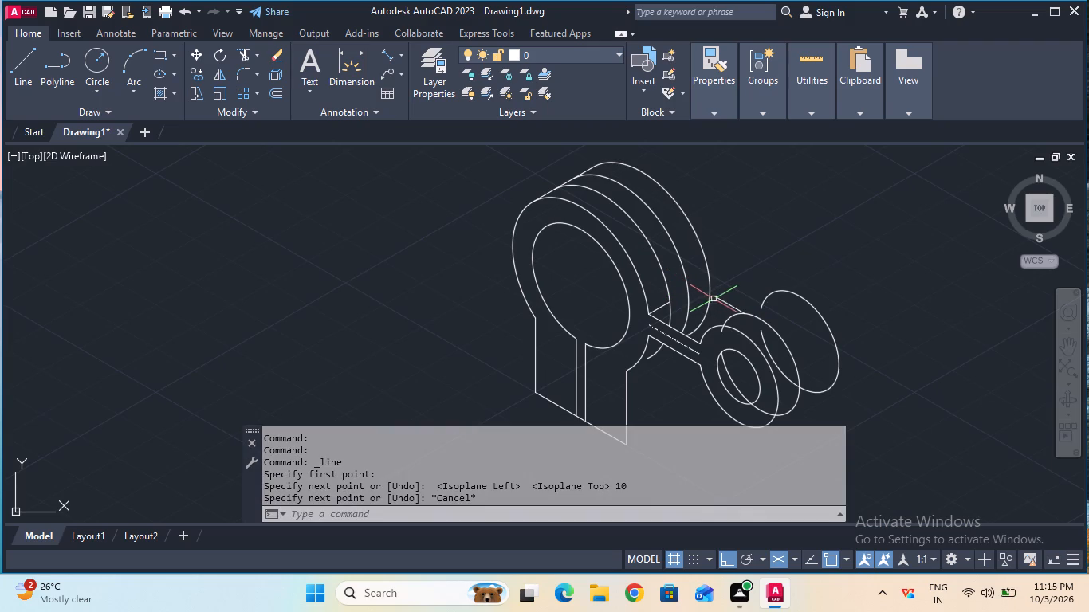
Extend the 10 mm line across the collar's rear depth arcs to the collar's 7 mm offset arc.
ctrl+scroll(715, 299, up, 1)
click(255, 53)
click(266, 112)
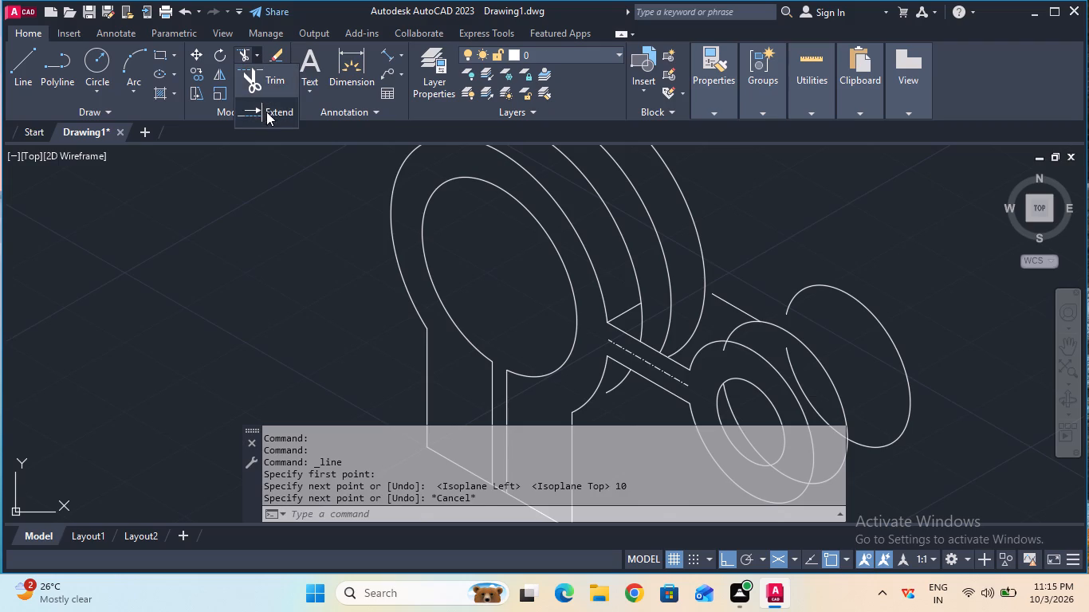
click(722, 299)
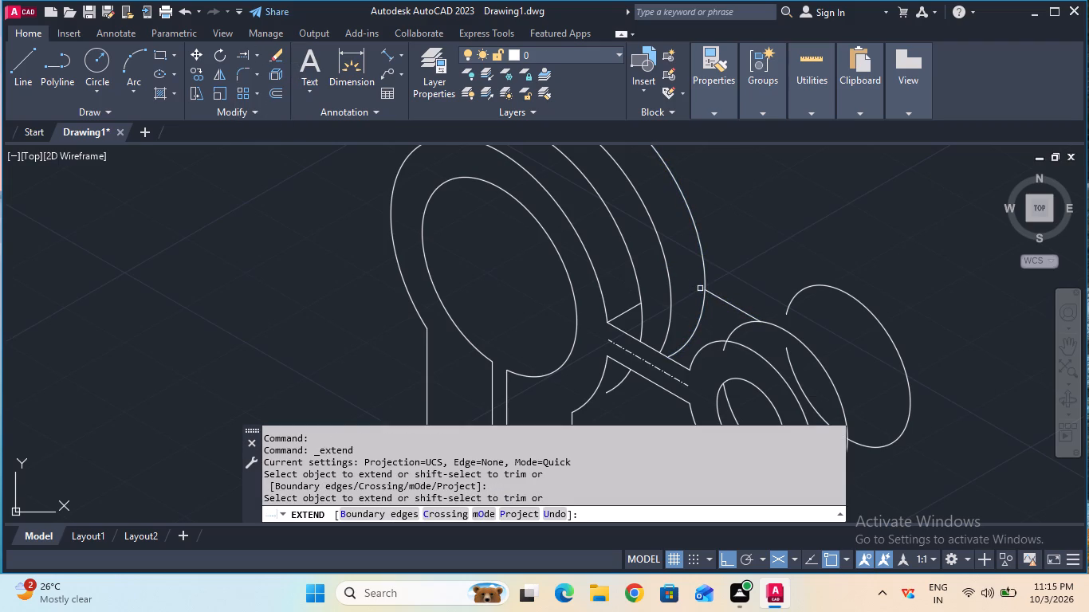
click(710, 292)
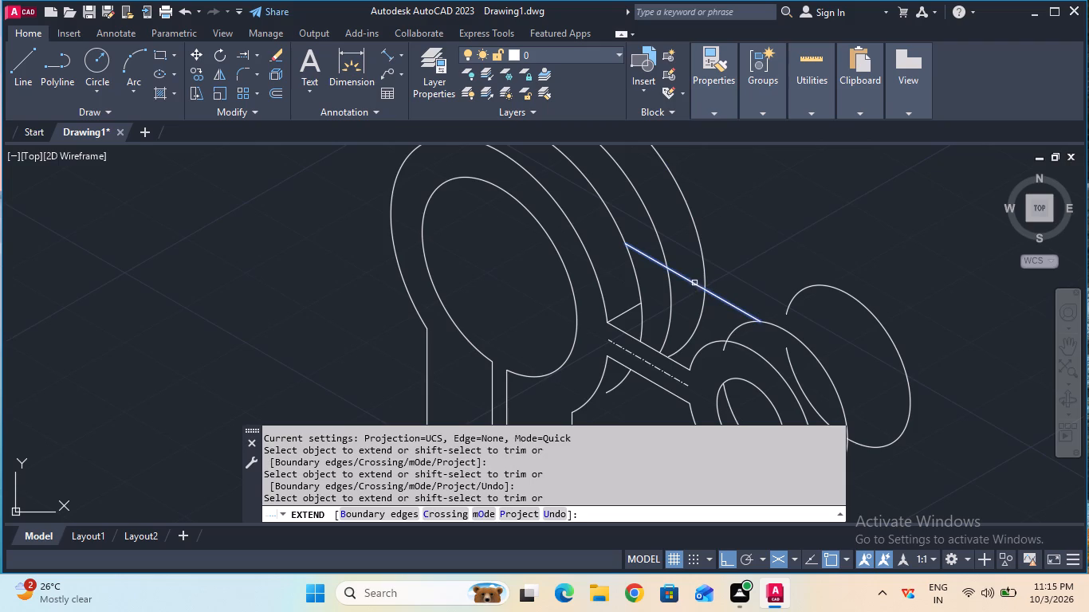
click(692, 279)
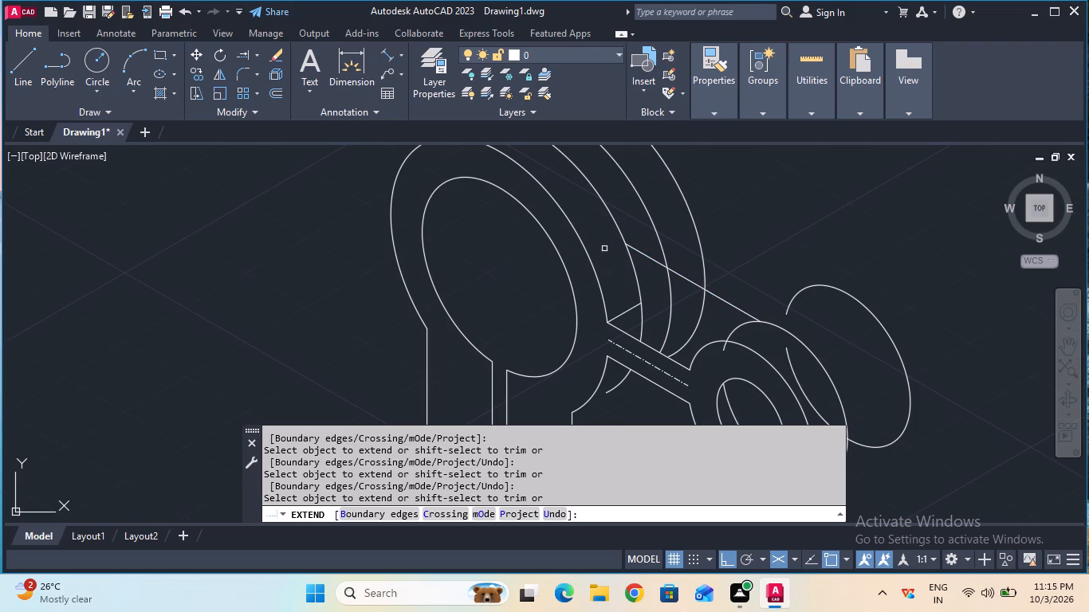
key(Escape)
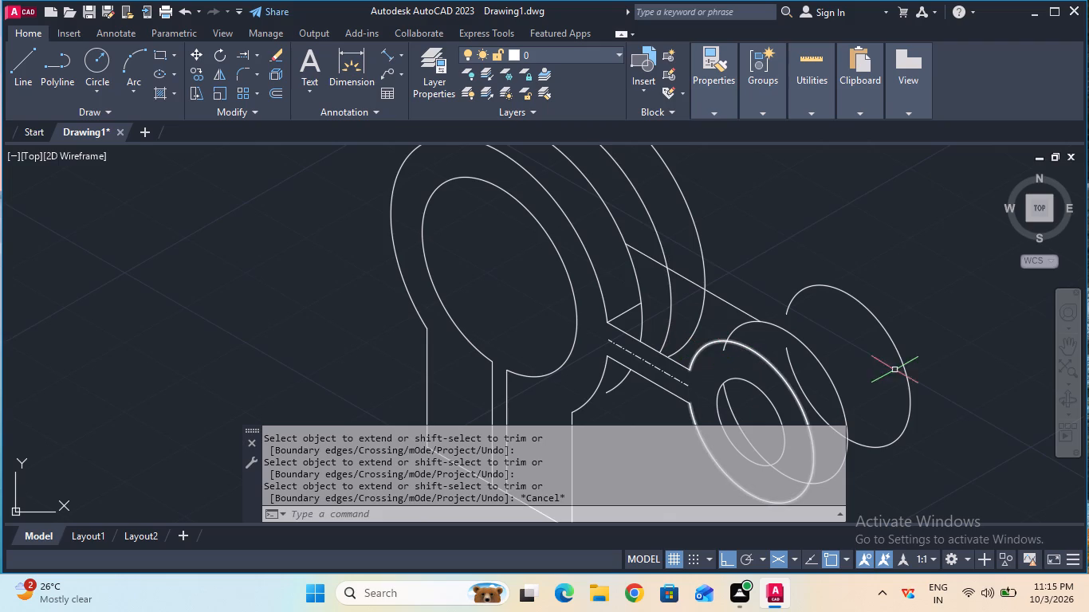
Trim the end boss's rearmost ellipse inside the 7 mm depth ellipse, and that ellipse's upper stub inside the front outer ellipse.
click(1066, 354)
drag(958, 348, 951, 316)
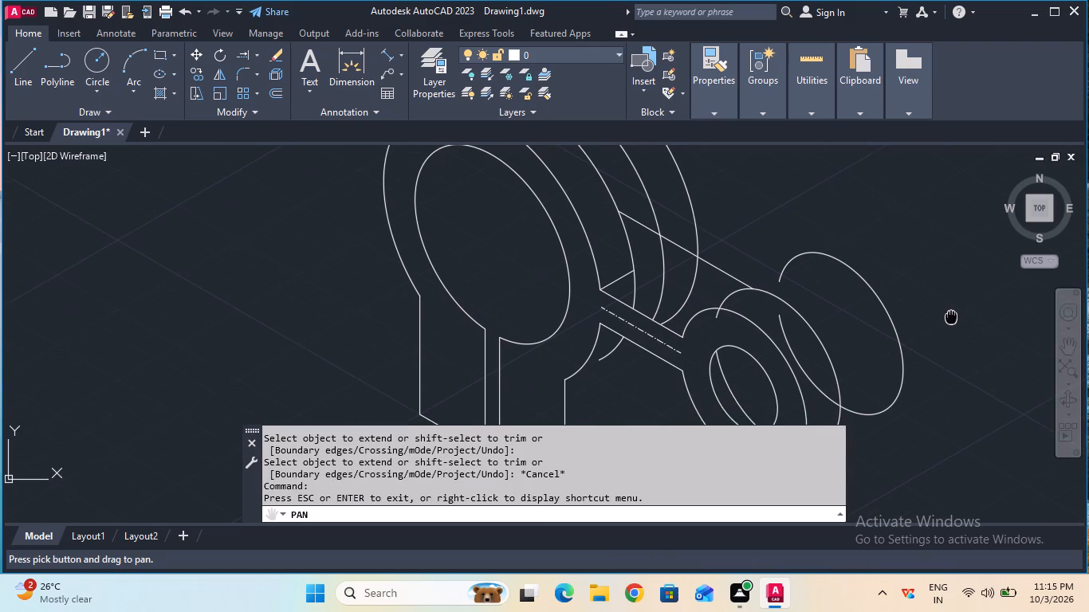
drag(951, 316, 952, 316)
key(Escape)
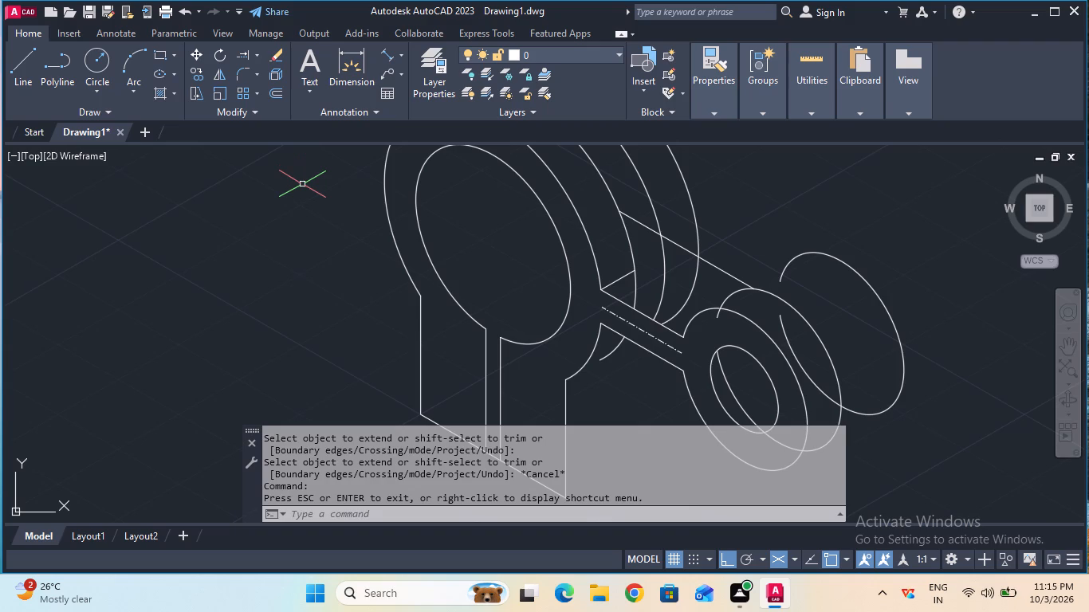
click(196, 76)
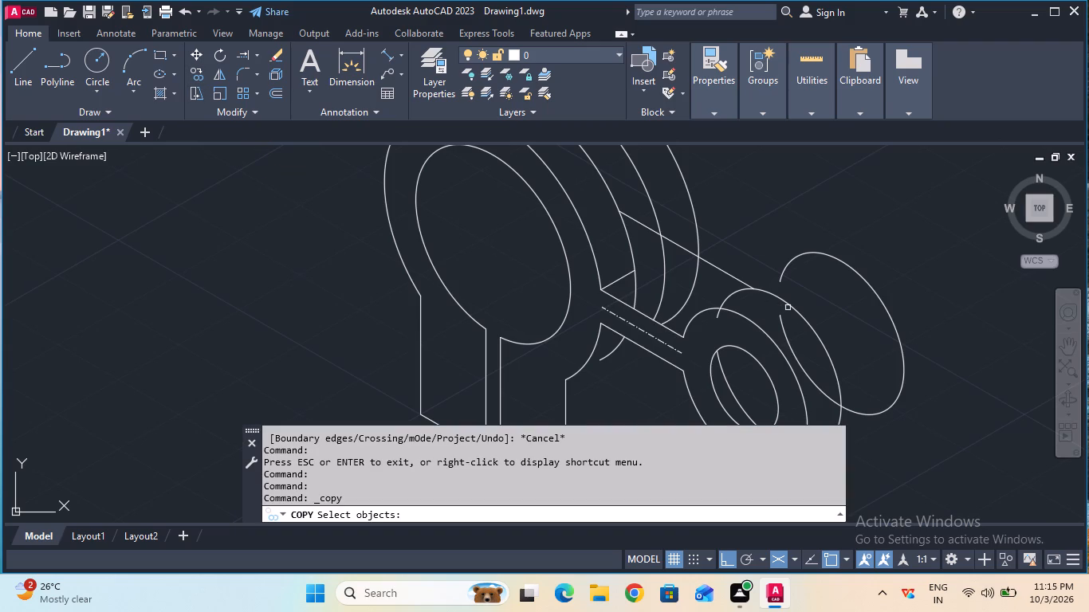
key(Escape)
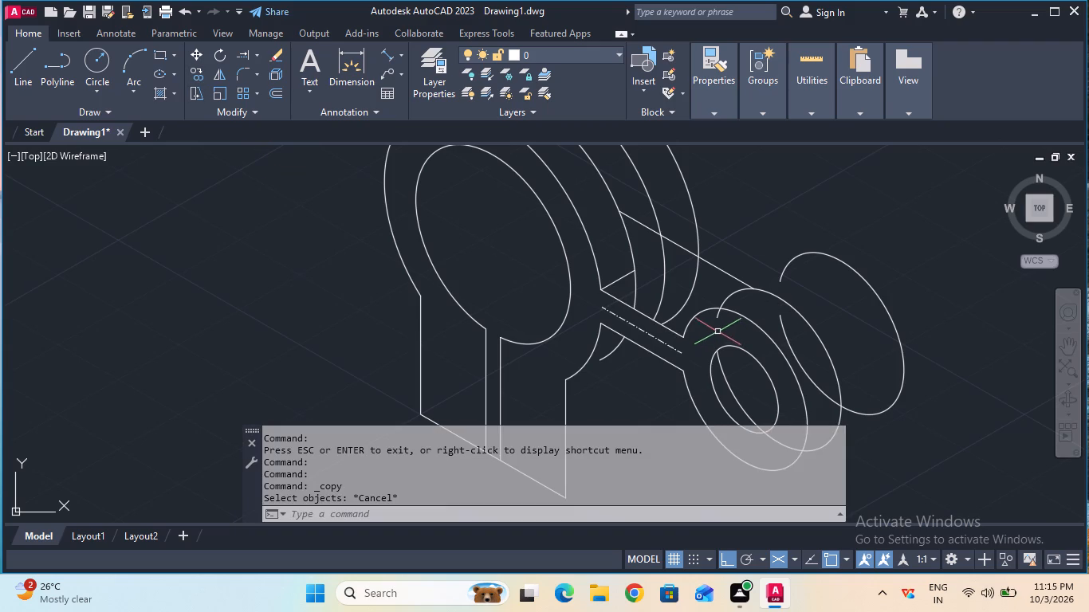
click(258, 55)
click(259, 69)
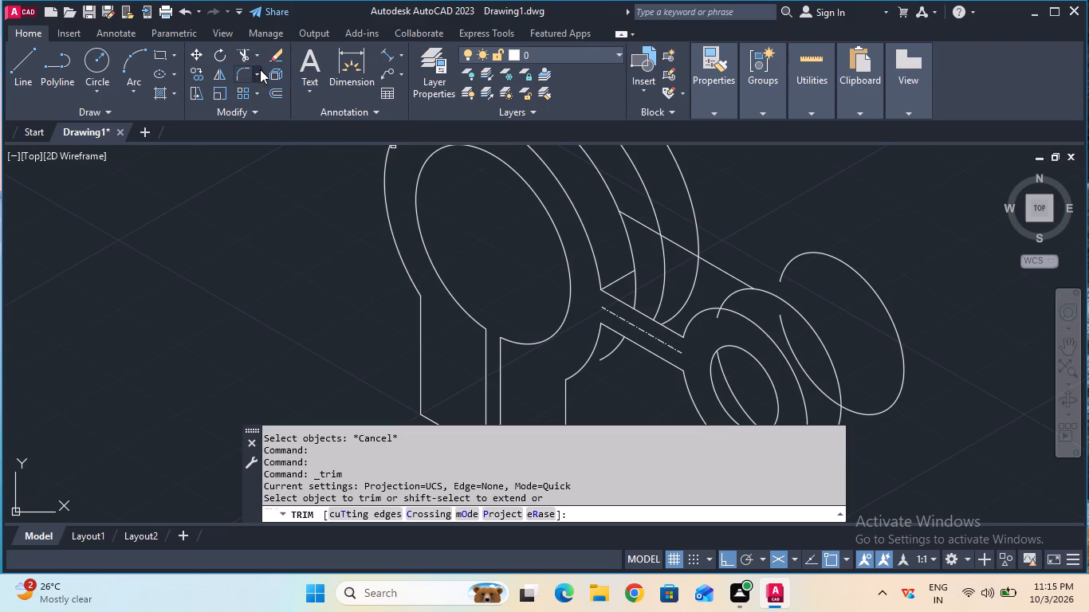
click(792, 347)
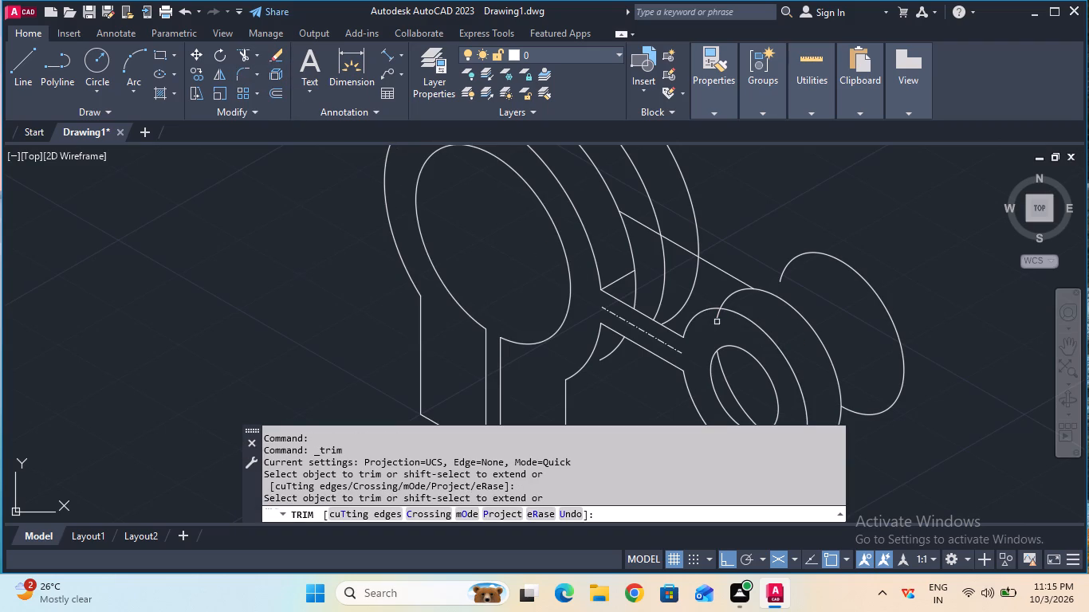
click(718, 319)
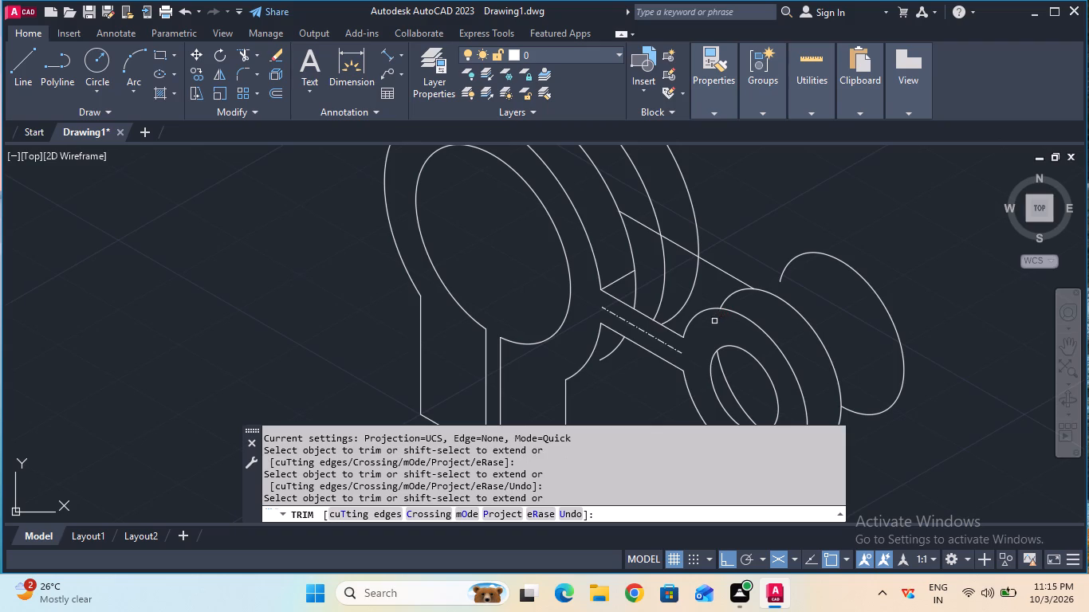
key(Escape)
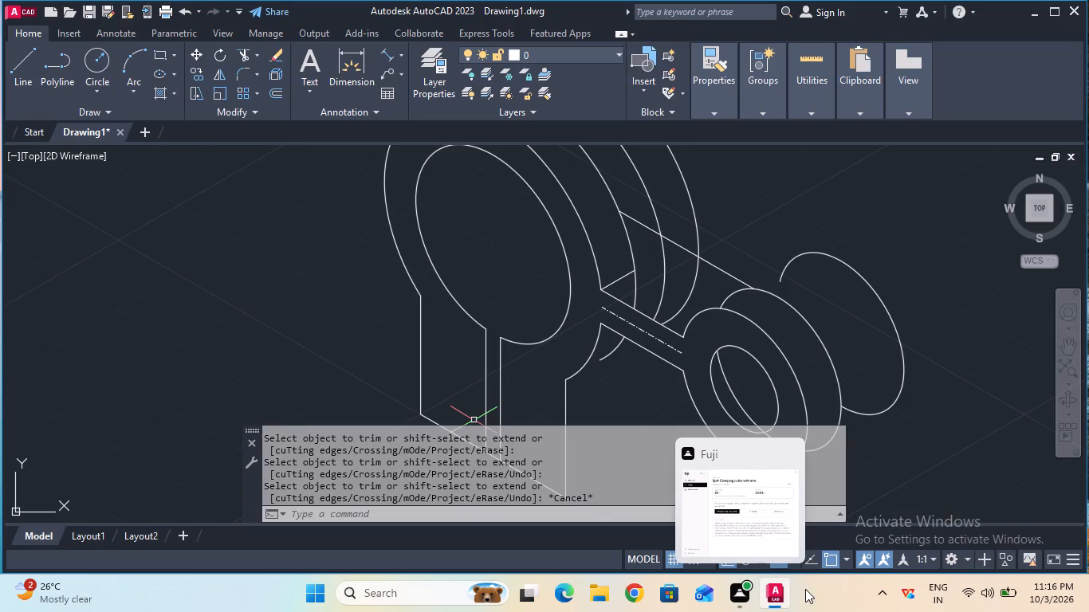
Trim the remaining lower part of the 7 mm depth ellipse inside the end boss's front face, including across the hole.
click(1063, 347)
drag(946, 420, 926, 363)
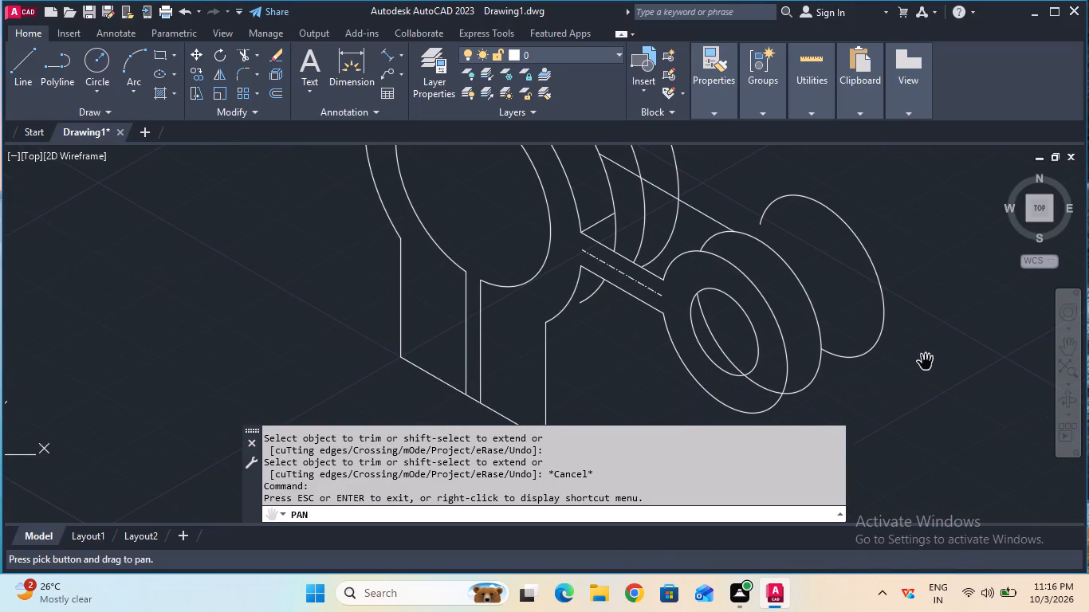
key(Escape)
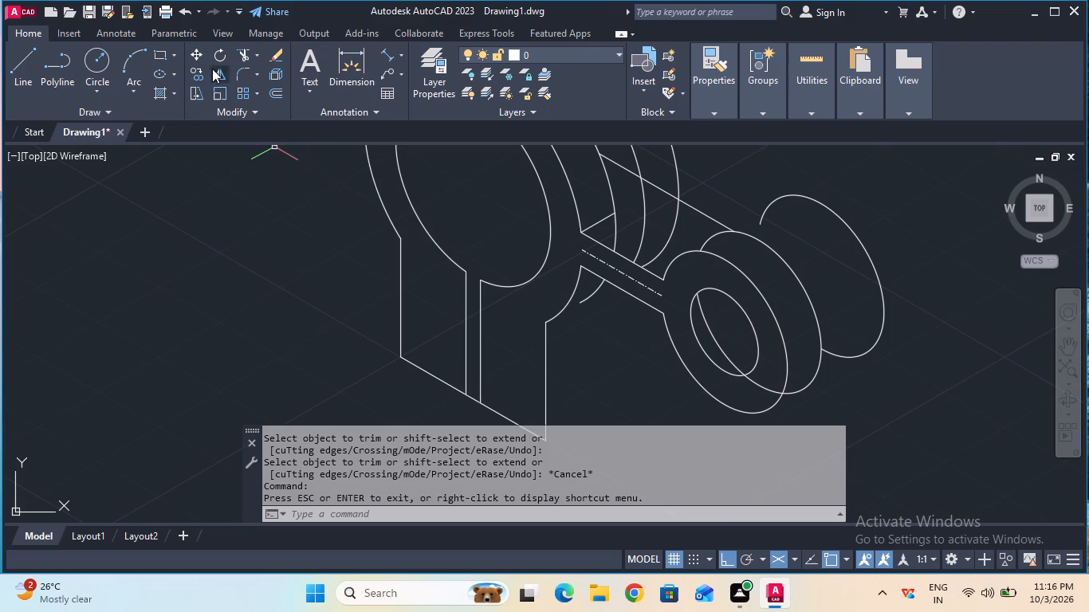
click(243, 56)
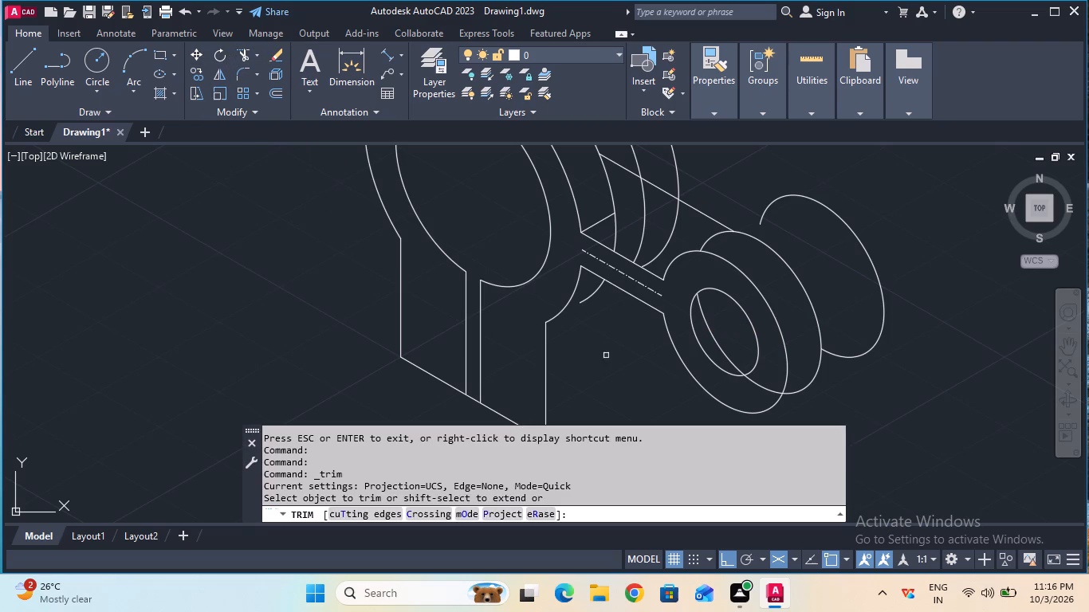
click(717, 346)
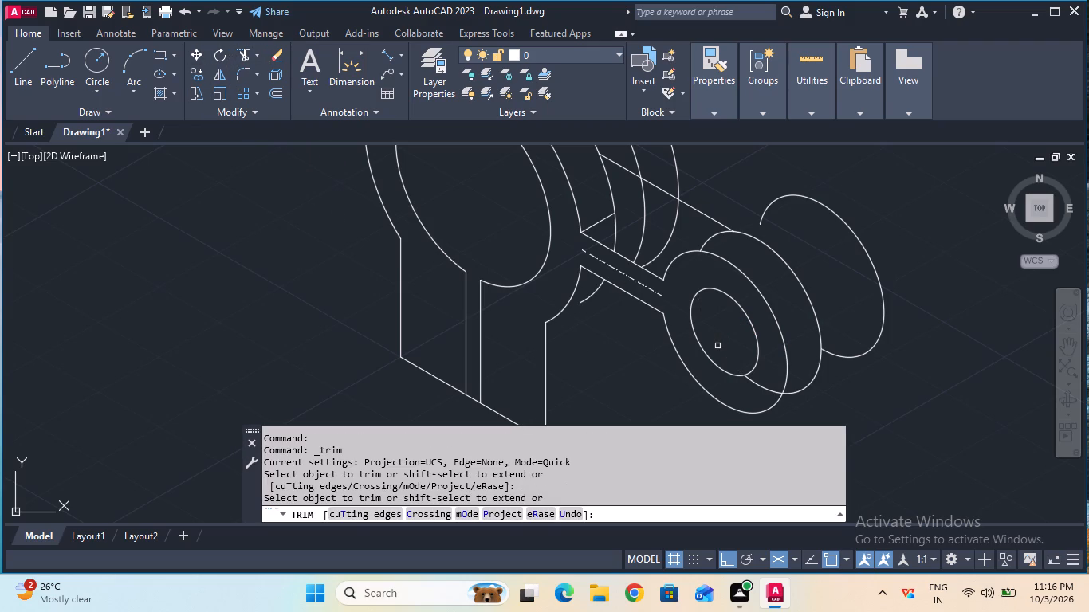
click(759, 386)
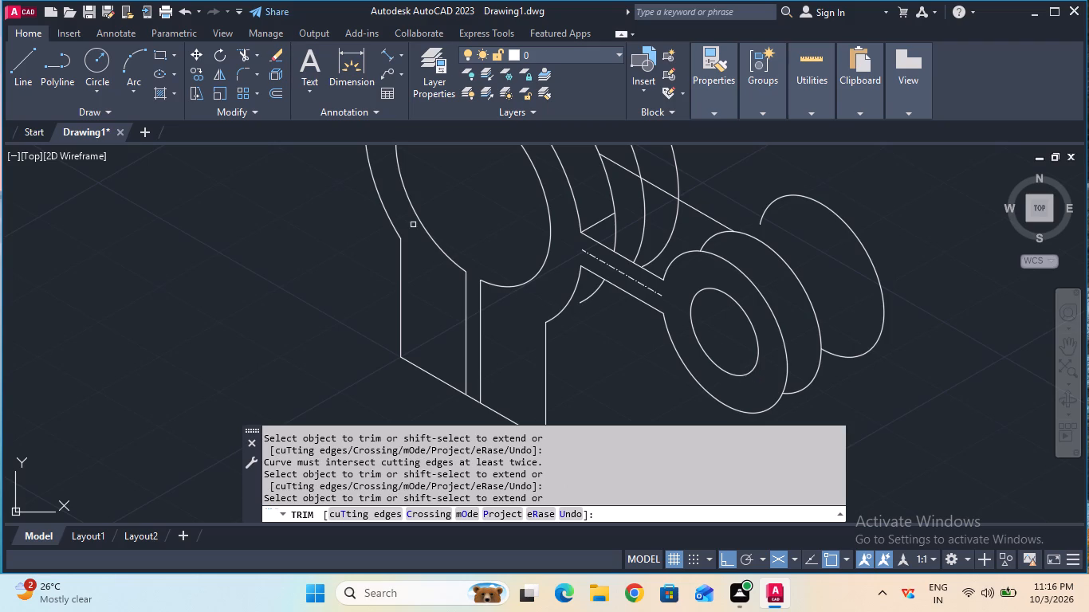
key(Escape)
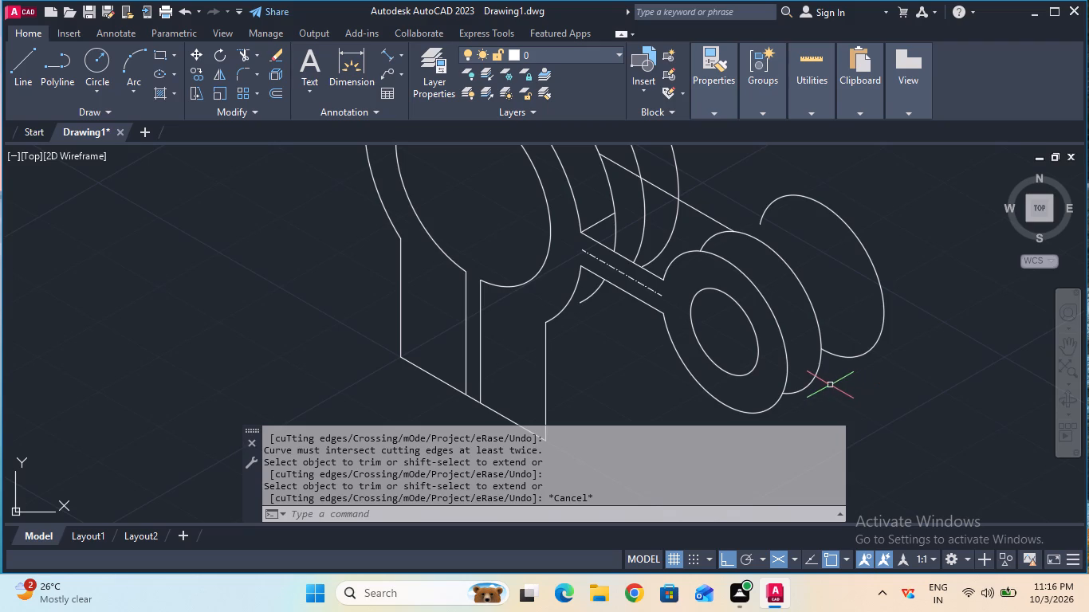
Copy the end boss's 7 mm depth arc 6 mm backward along the 30° depth direction, using its centre as base point.
click(1067, 345)
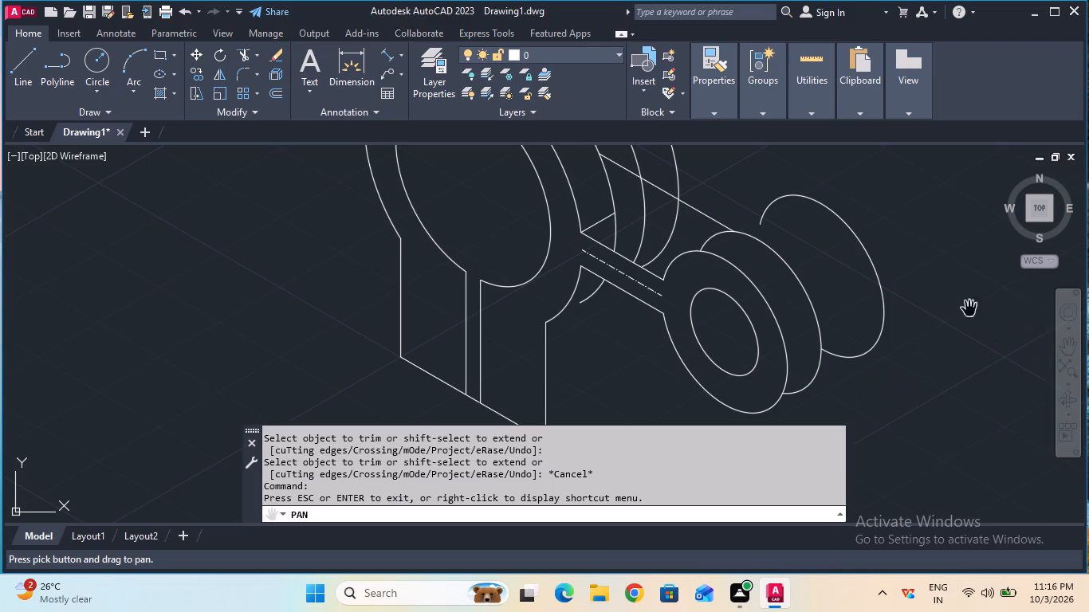
drag(931, 300, 937, 410)
key(Escape)
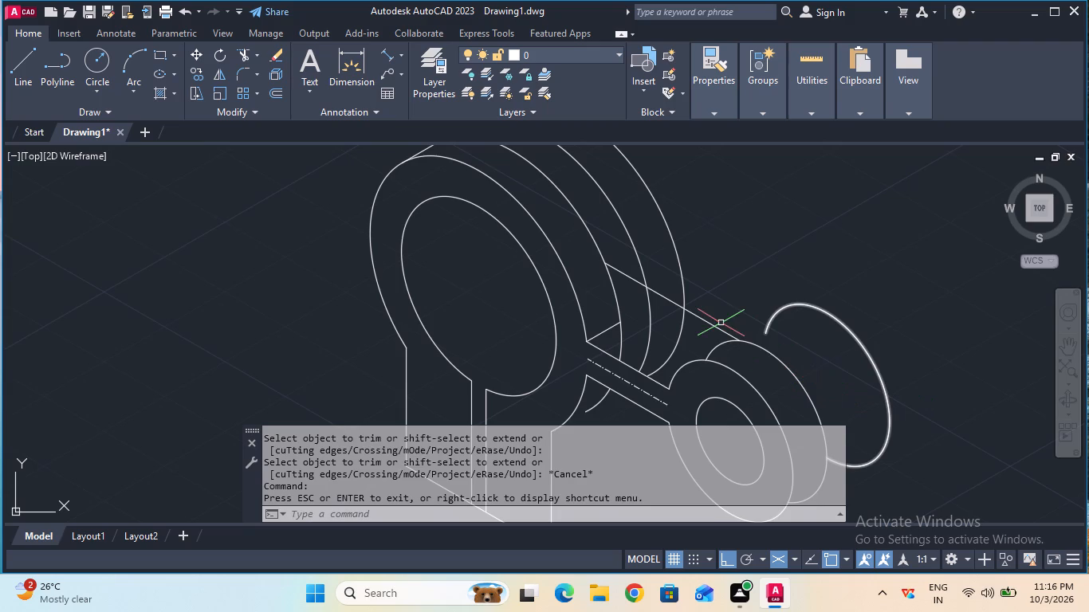
double_click(196, 79)
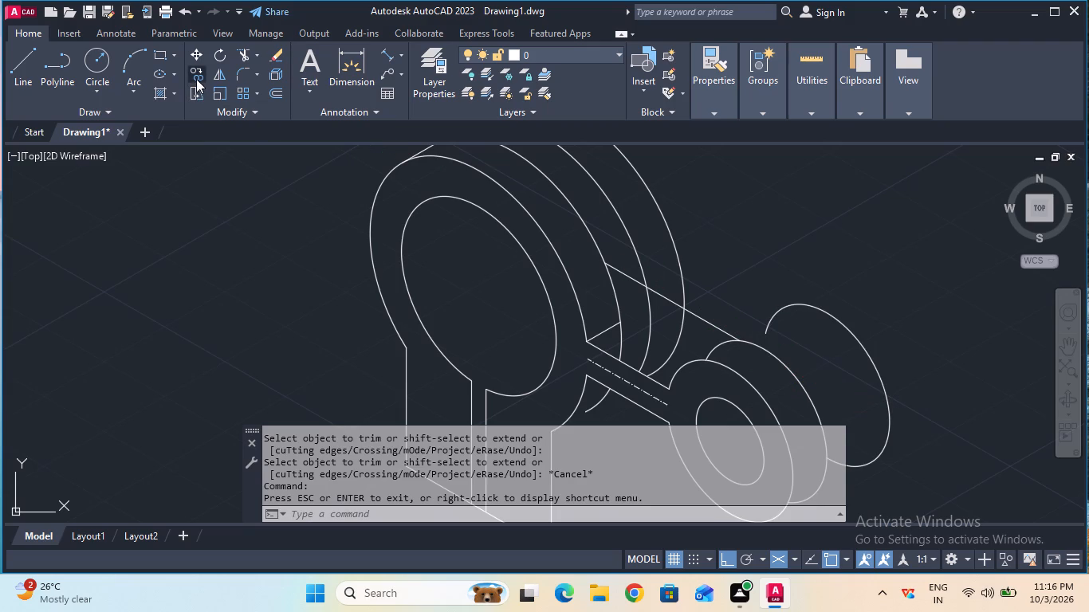
click(793, 376)
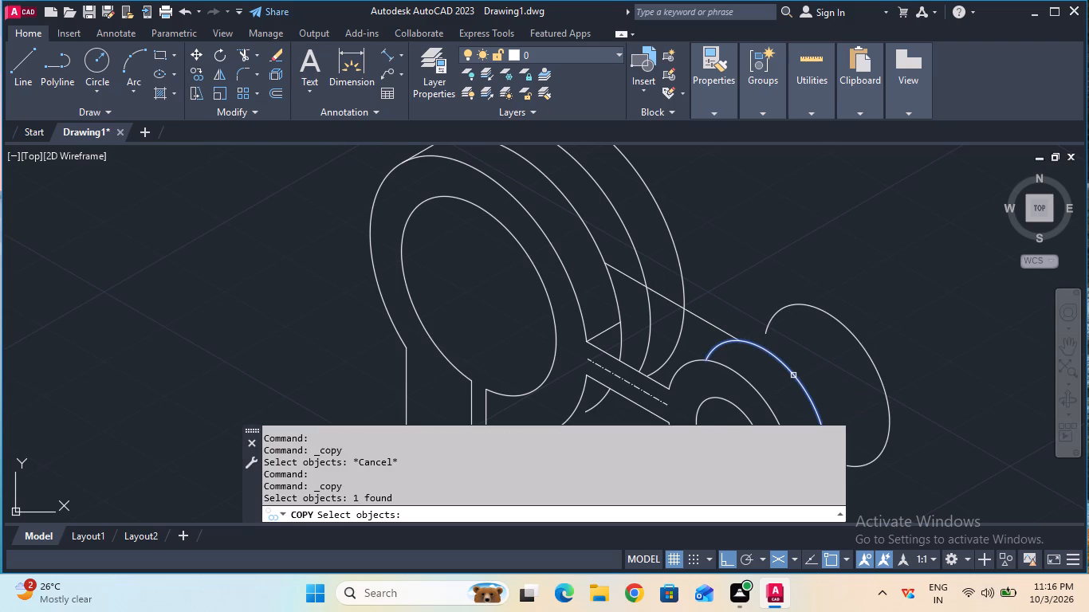
key(Return)
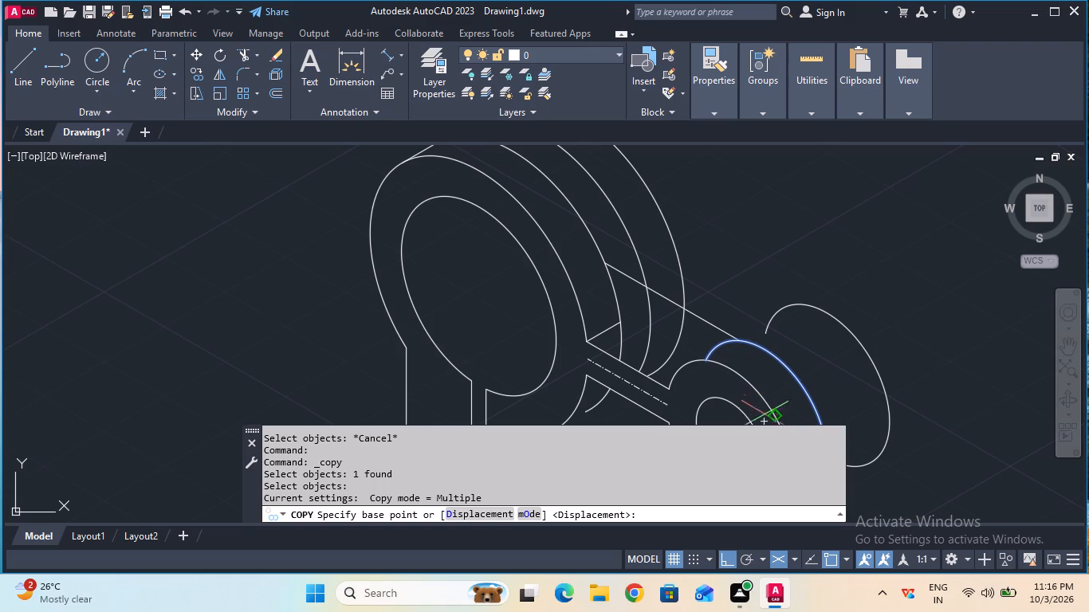
click(761, 419)
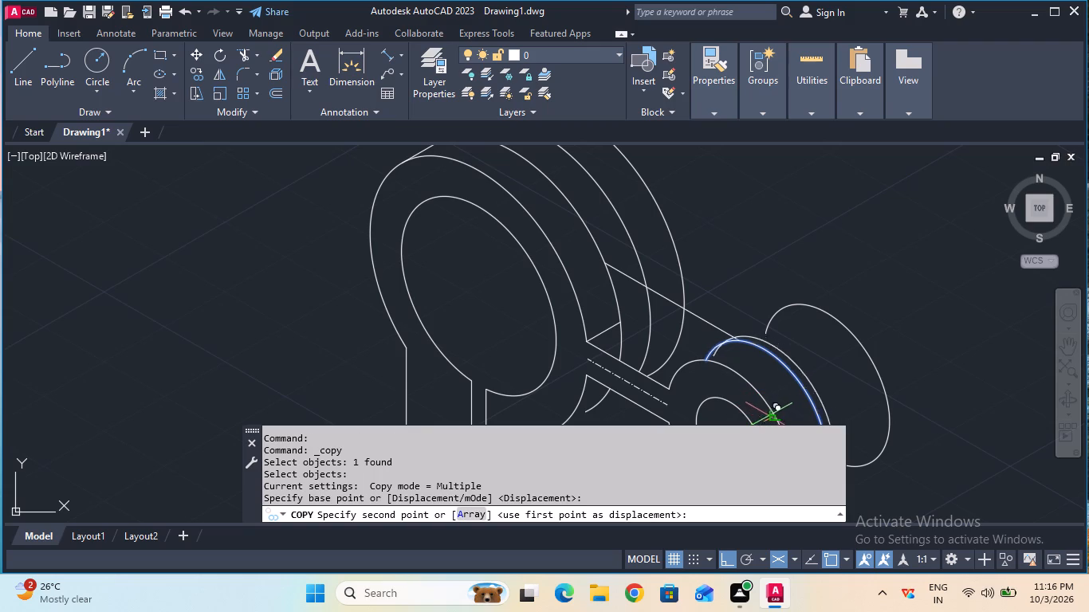
key(6)
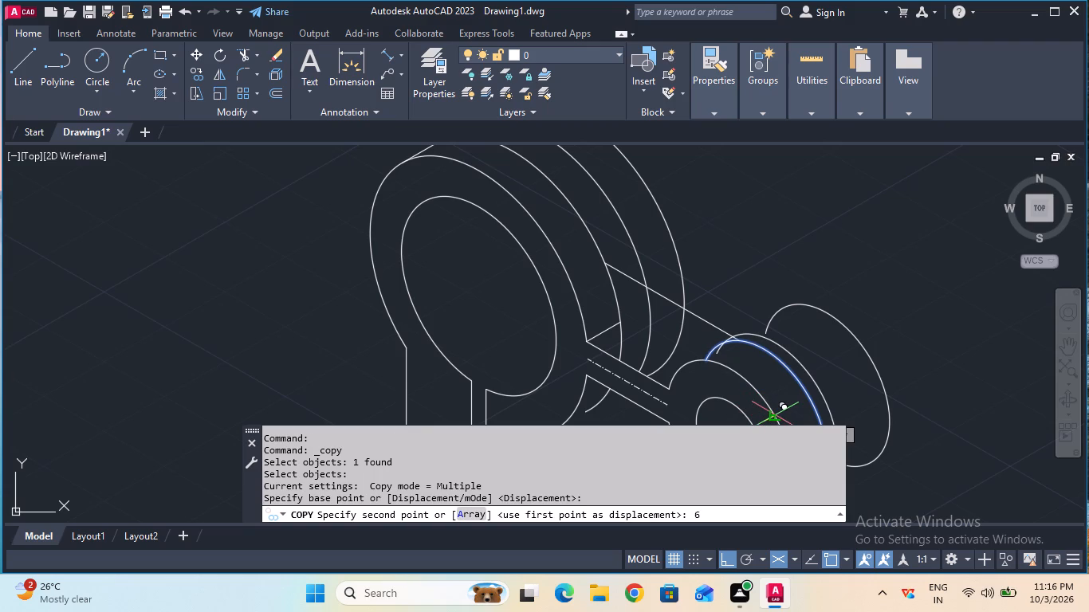
key(Return)
key(Escape)
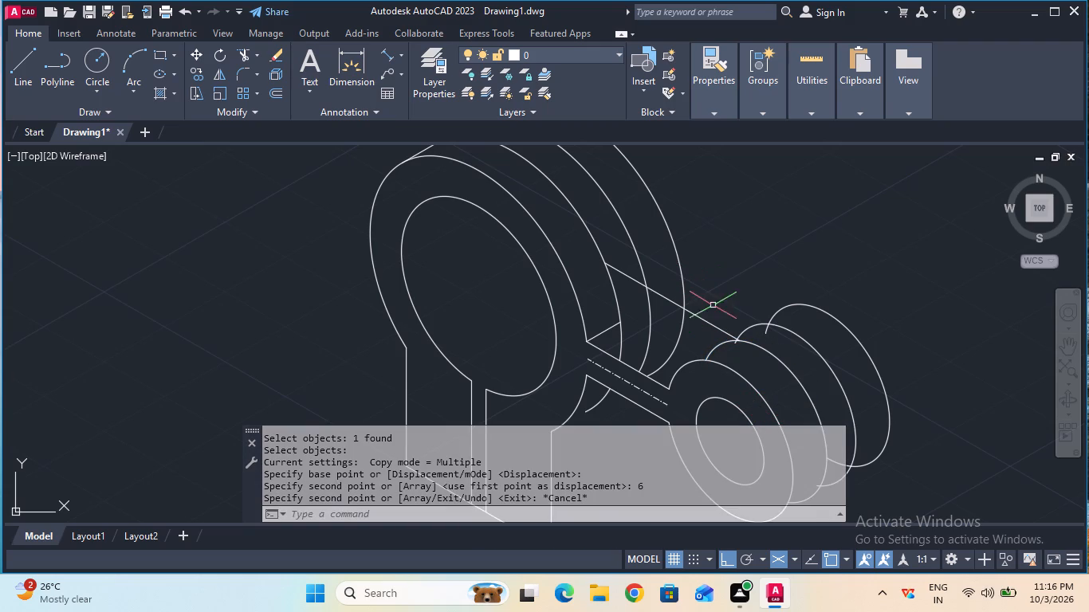
Trim the lower stub of the end boss's rearmost depth arc that runs inside the arc in front of it.
ctrl+scroll(721, 324, up, 2)
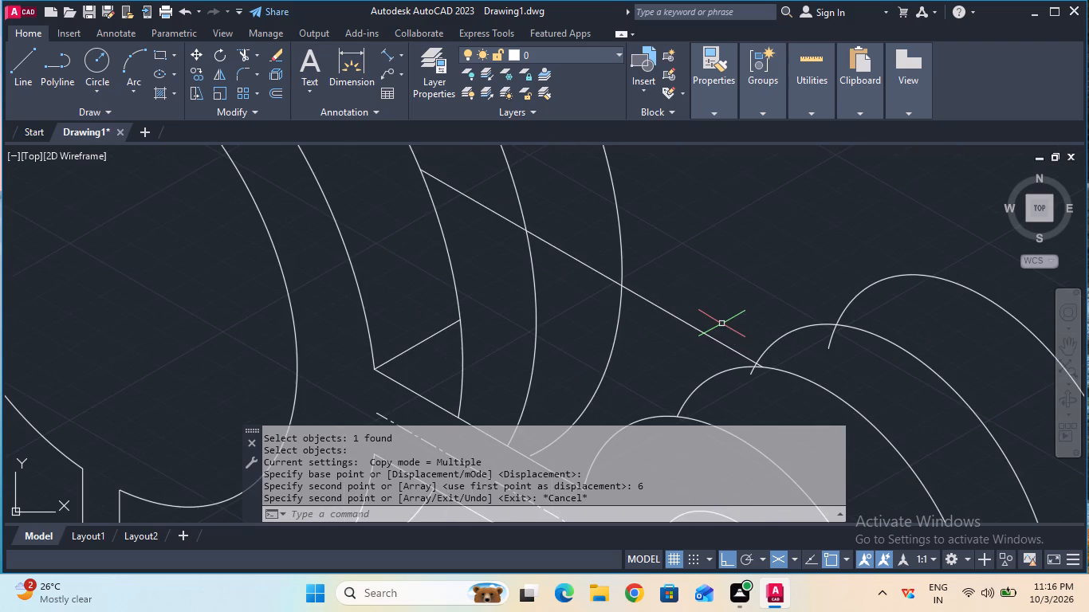
click(246, 53)
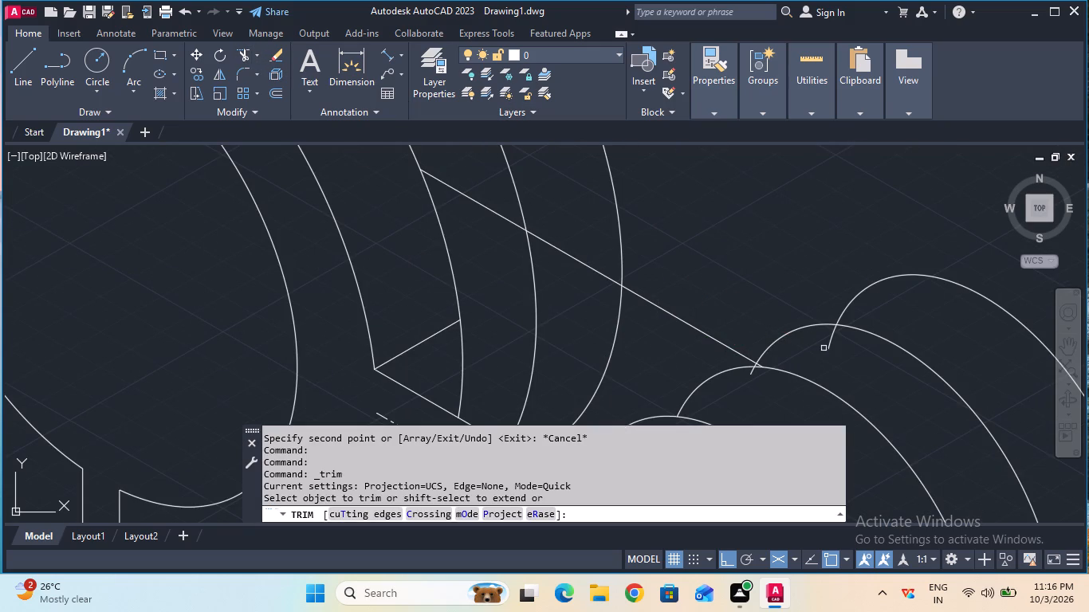
double_click(829, 347)
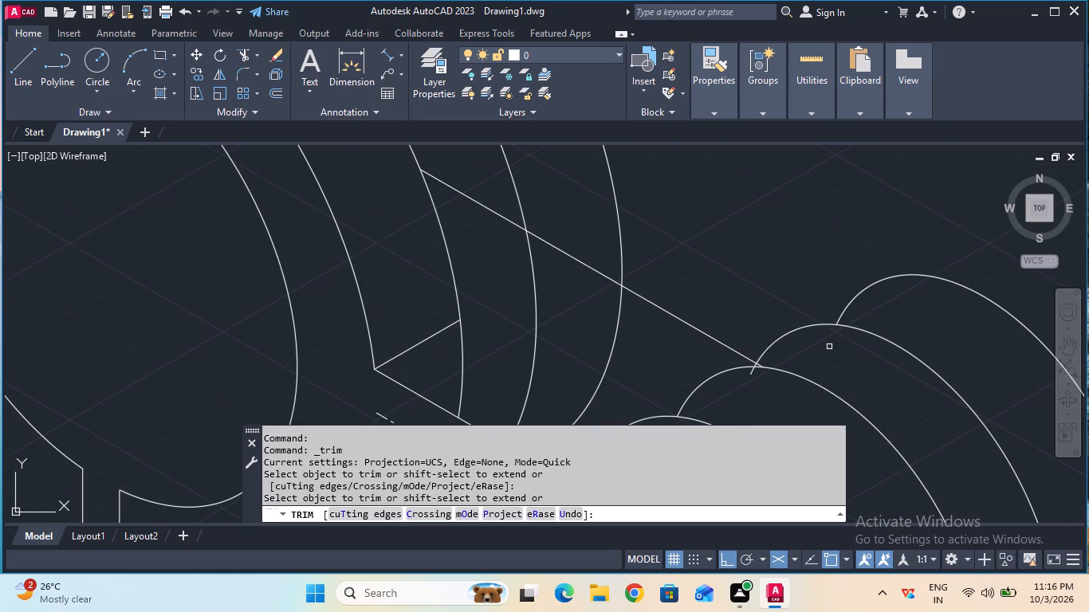
key(Escape)
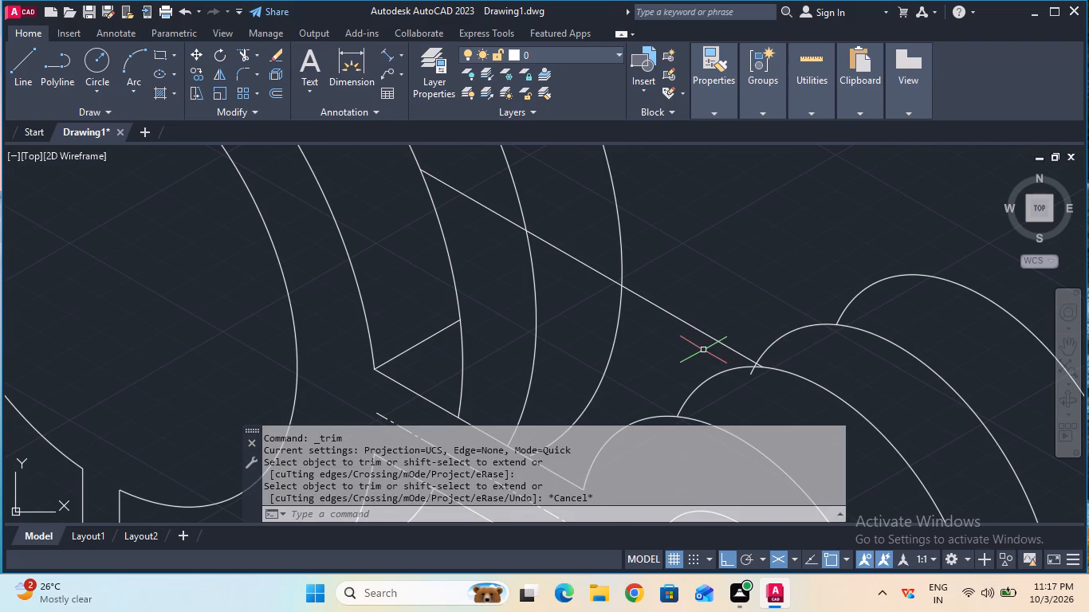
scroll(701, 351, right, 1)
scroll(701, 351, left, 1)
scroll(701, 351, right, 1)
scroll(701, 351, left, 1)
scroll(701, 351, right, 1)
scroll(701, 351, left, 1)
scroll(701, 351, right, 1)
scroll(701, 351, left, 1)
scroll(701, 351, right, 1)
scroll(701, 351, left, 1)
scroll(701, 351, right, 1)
Draw a 20 mm line at 150° toward the collar, starting at the upper end of the end boss's rearmost arc.
ctrl+scroll(701, 351, down, 2)
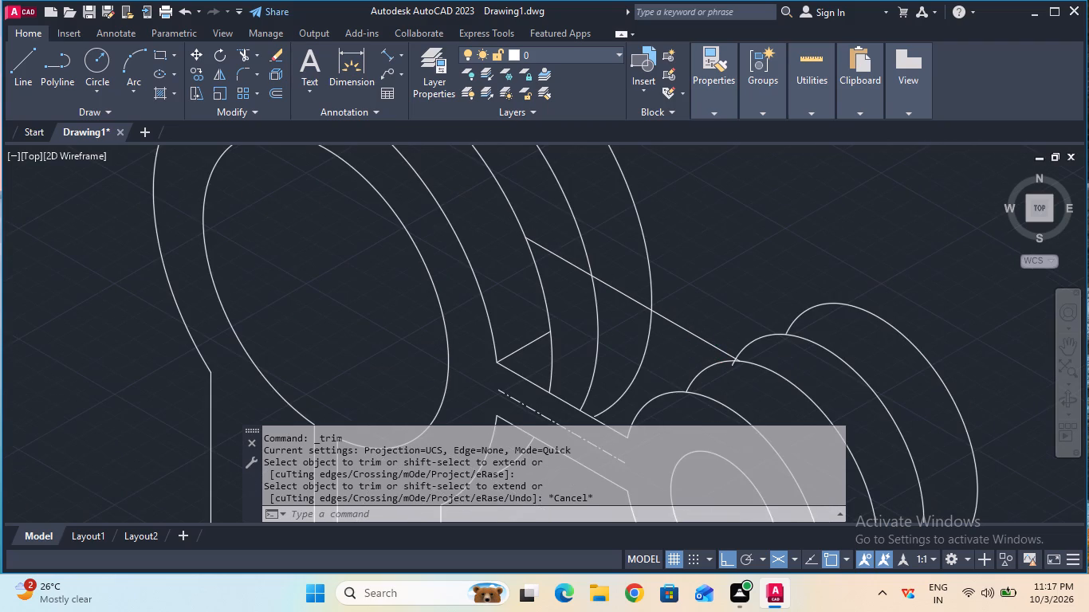
click(32, 58)
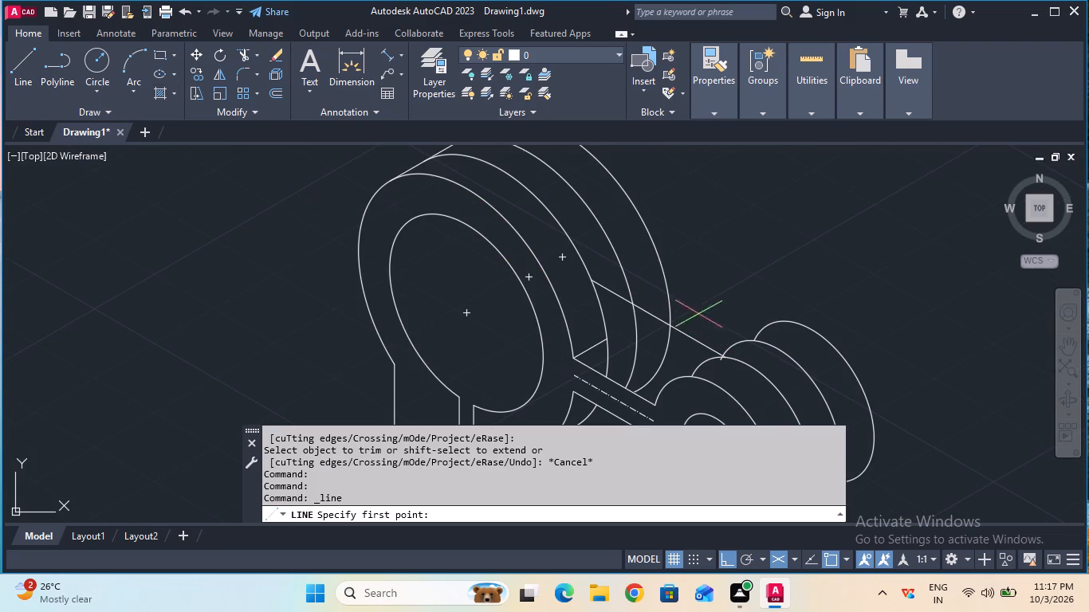
click(752, 343)
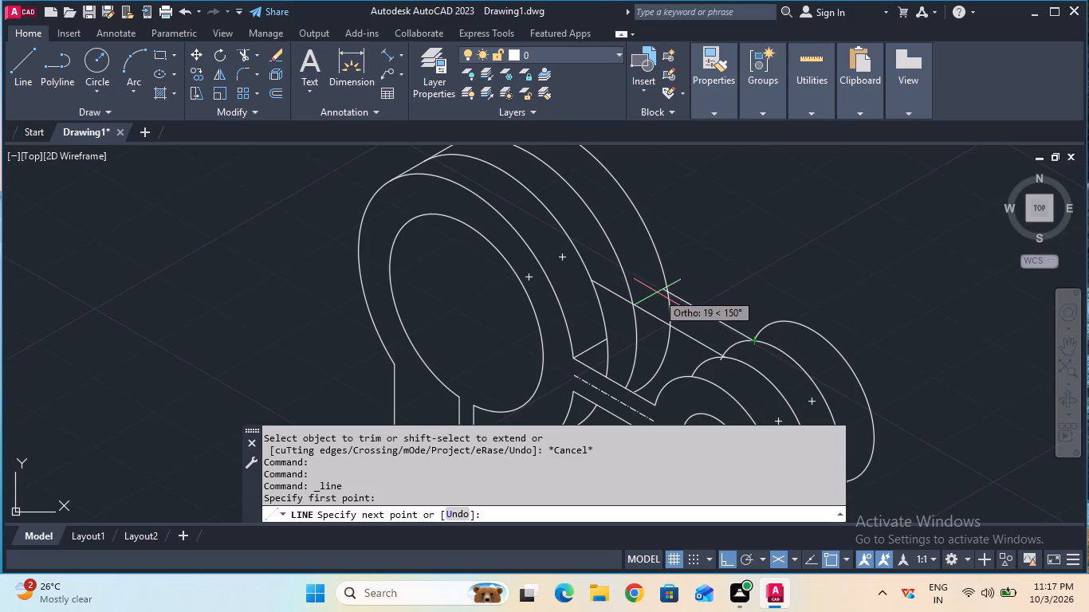
text(20)
key(Return)
key(Escape)
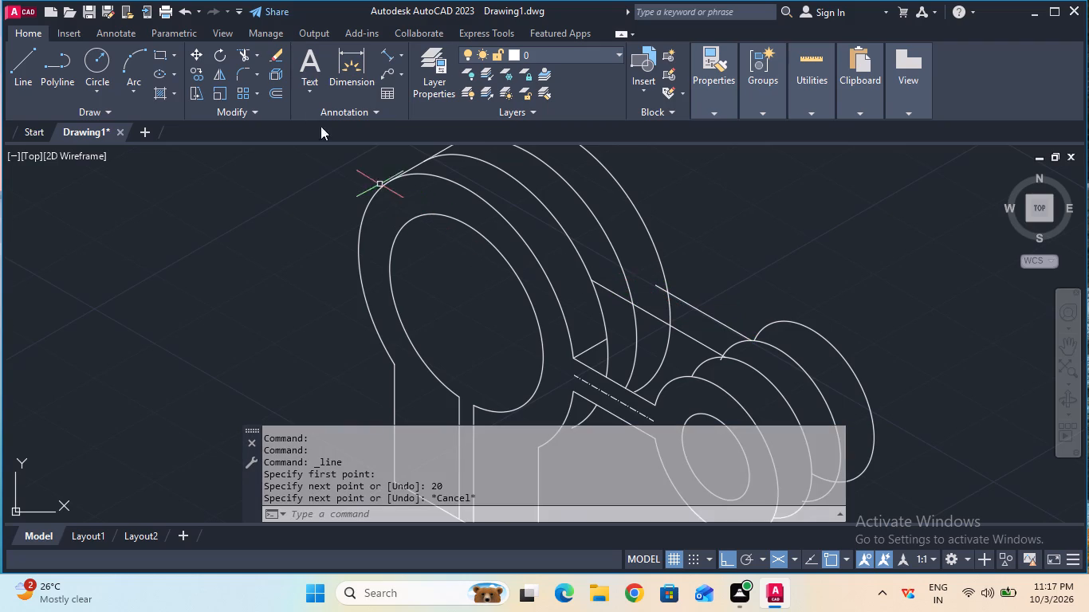
Extend the 20 mm line past the collar's rearmost arc to the next collar arc in front of it.
click(249, 60)
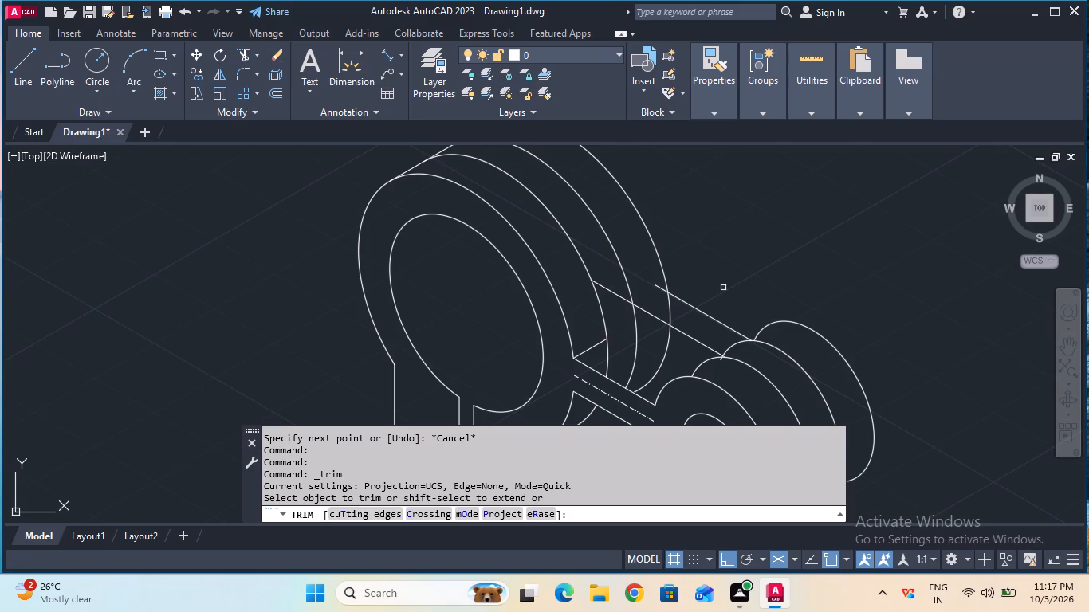
key(Escape)
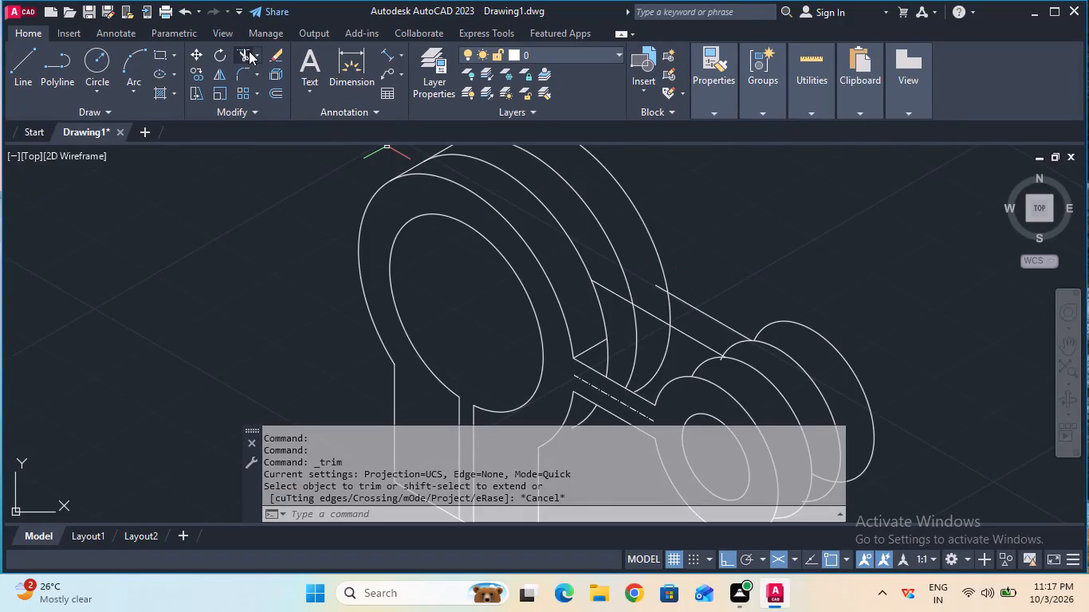
click(258, 55)
click(268, 112)
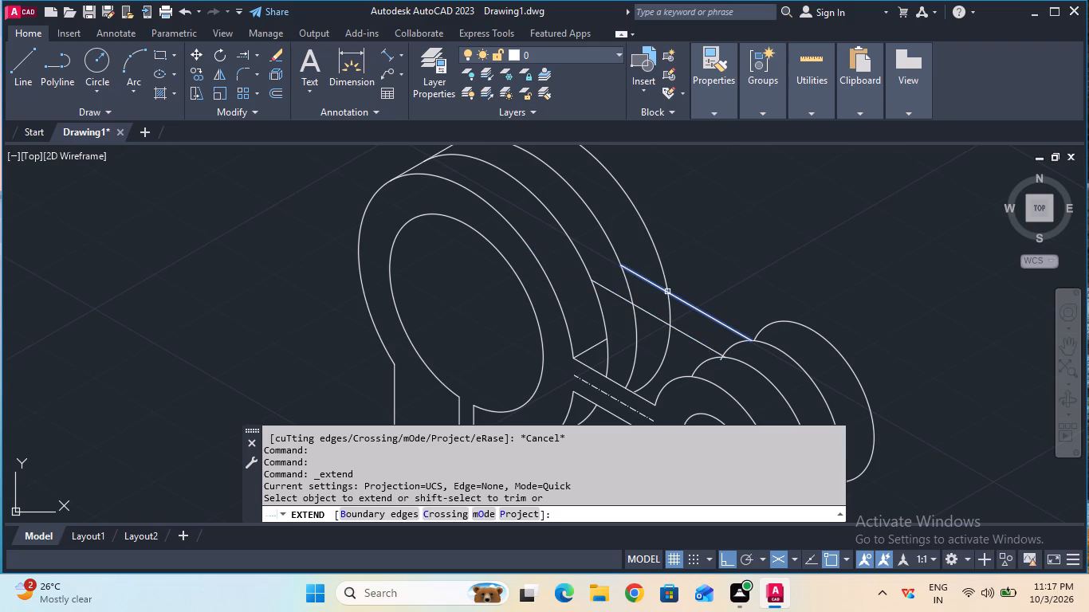
click(667, 292)
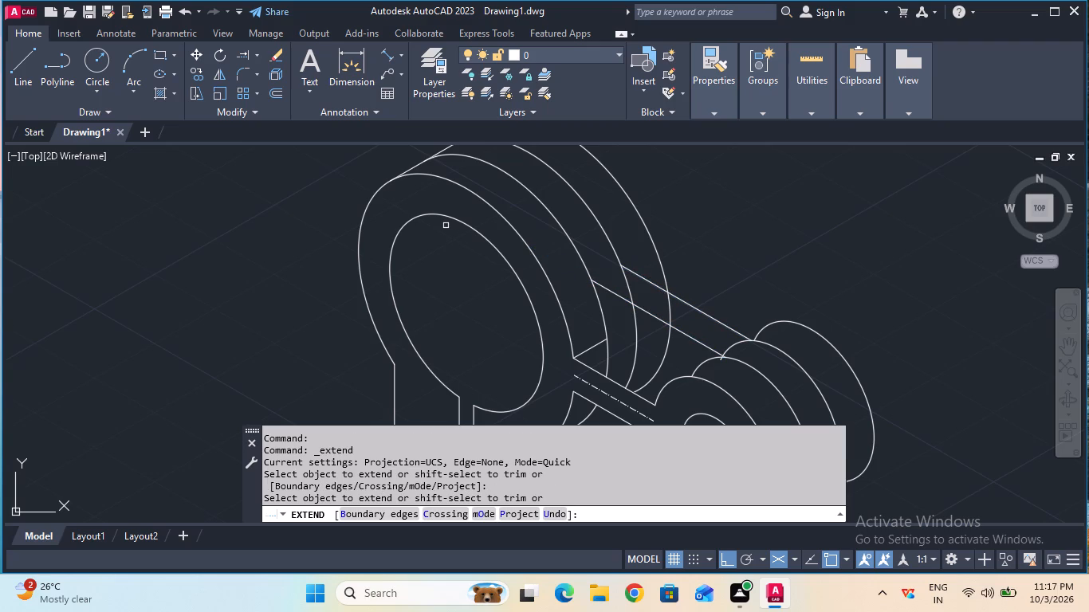
key(Escape)
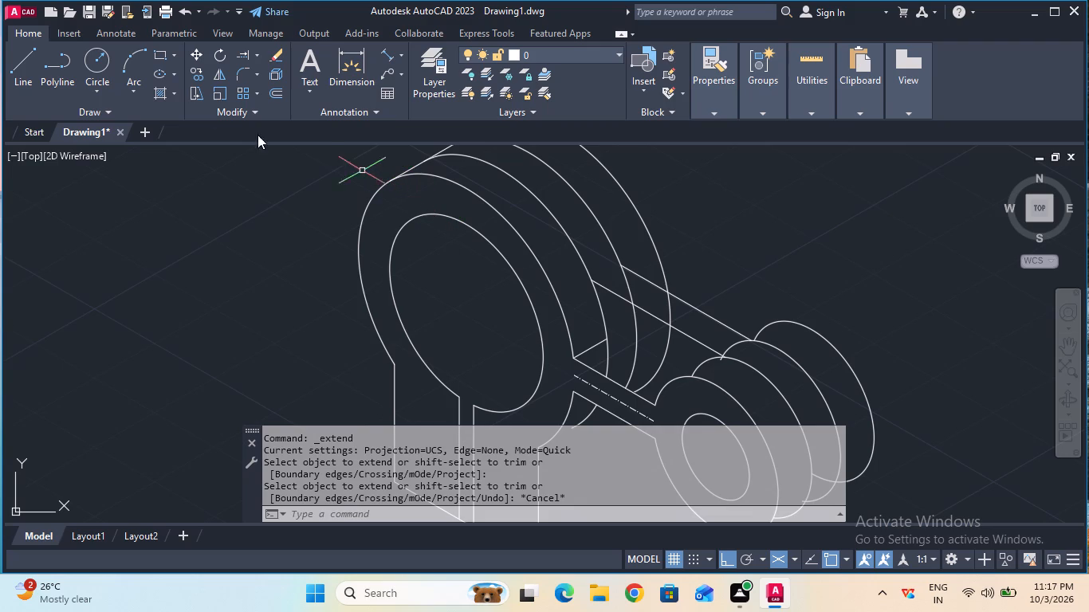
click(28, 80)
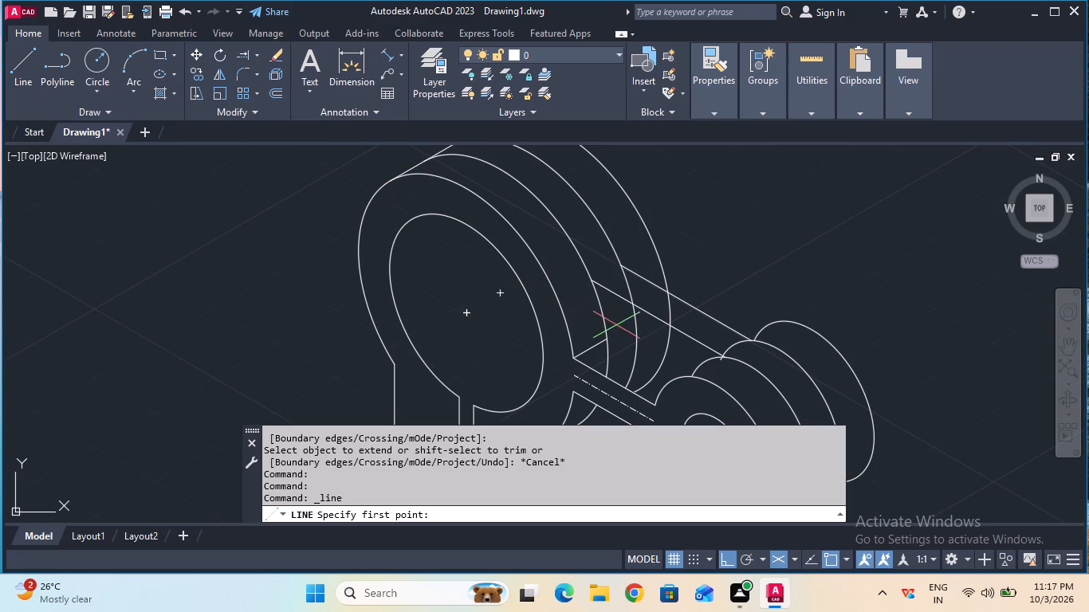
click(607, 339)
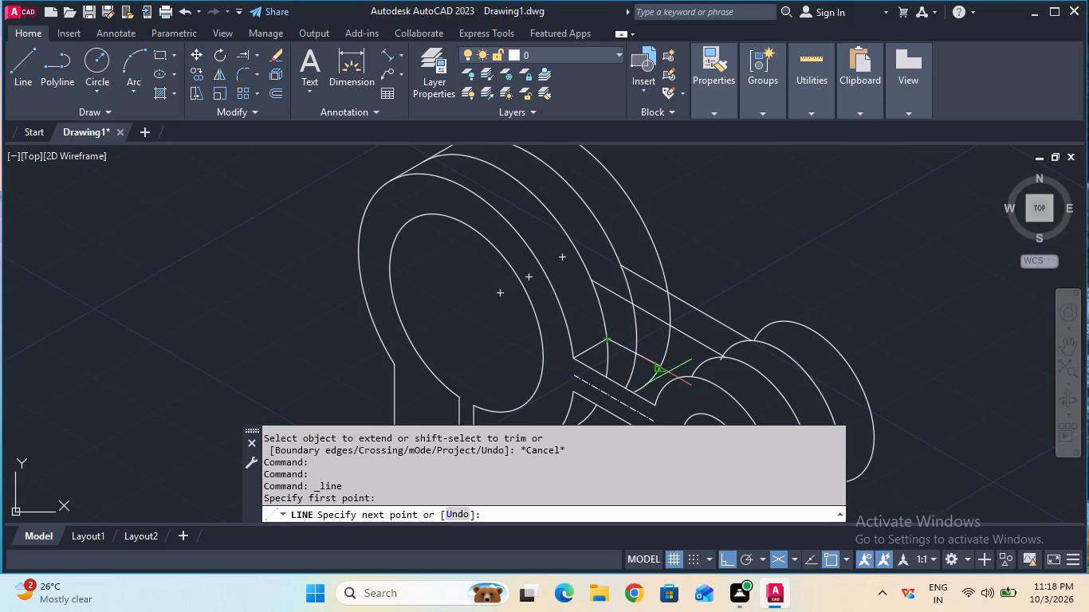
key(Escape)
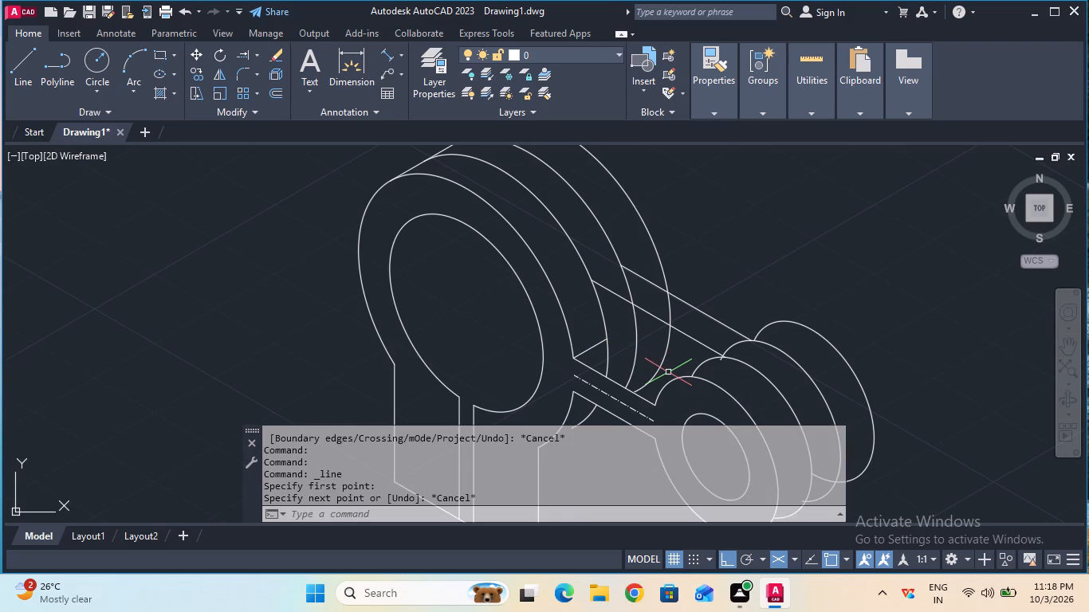
Draw a short line along the 30° depth direction joining the tops of the end boss's front outer ellipse and its first depth arc.
click(1064, 354)
drag(871, 359, 866, 285)
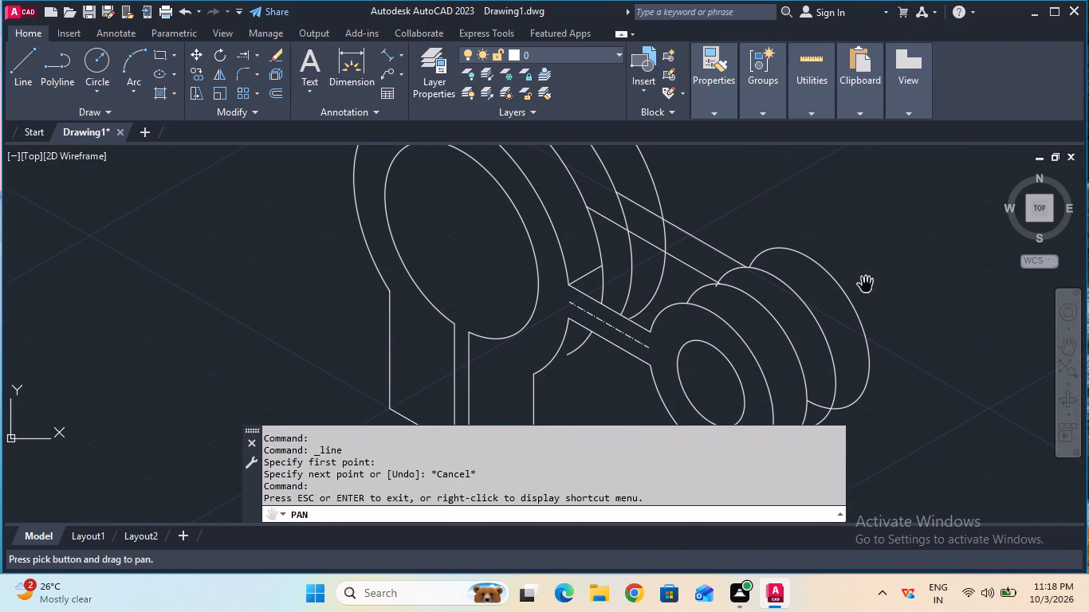
key(Escape)
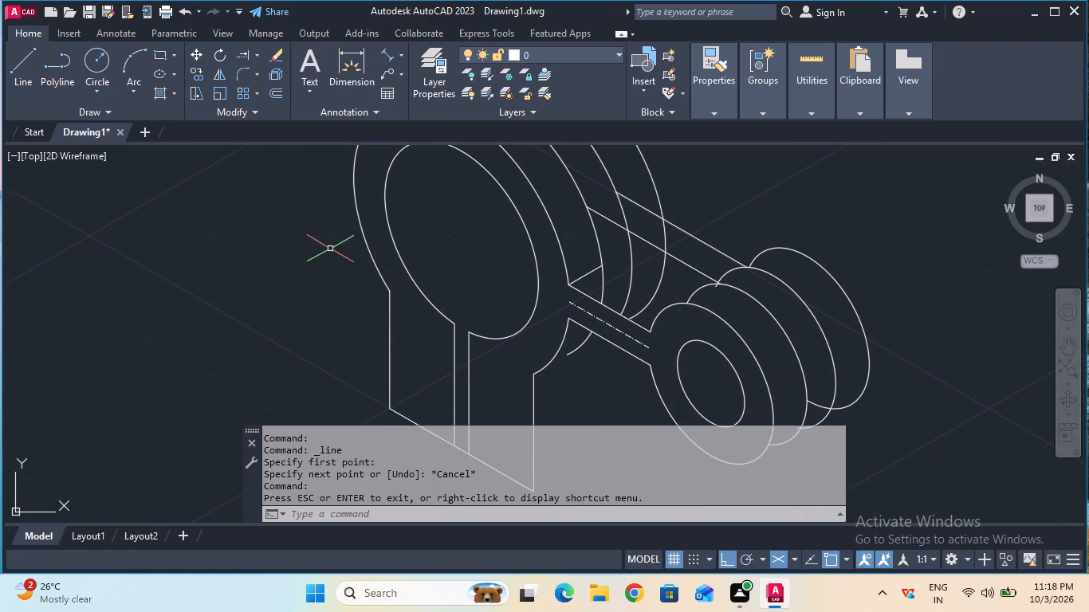
click(25, 62)
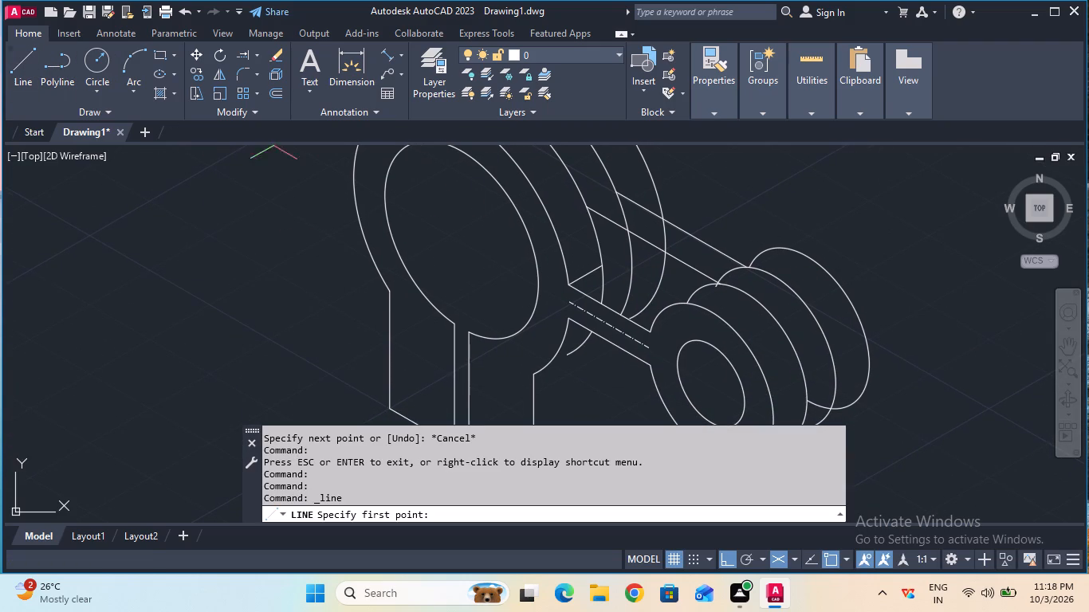
click(670, 305)
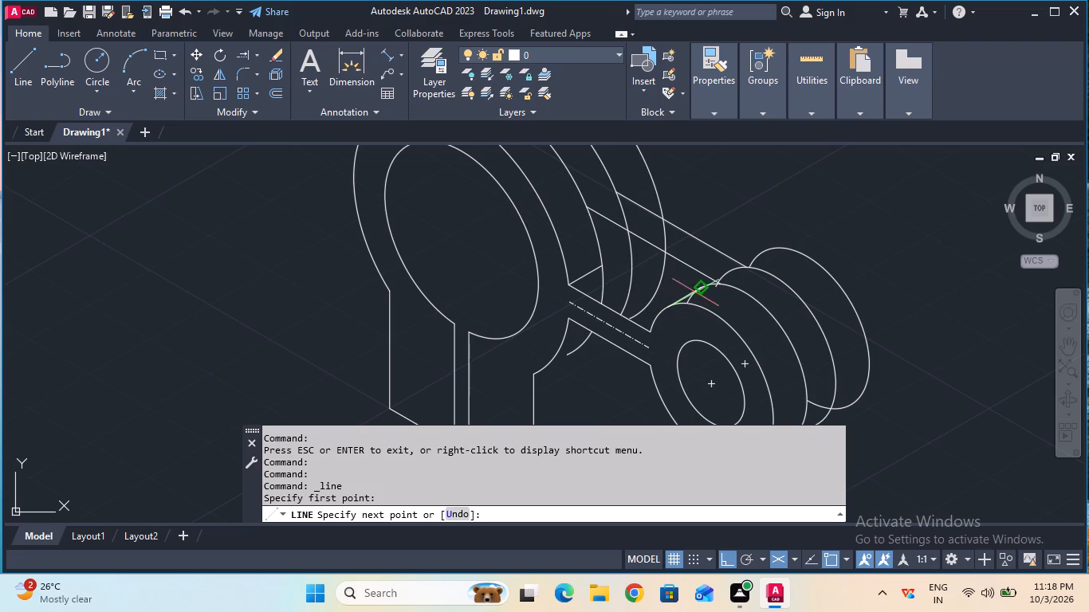
click(698, 291)
key(Escape)
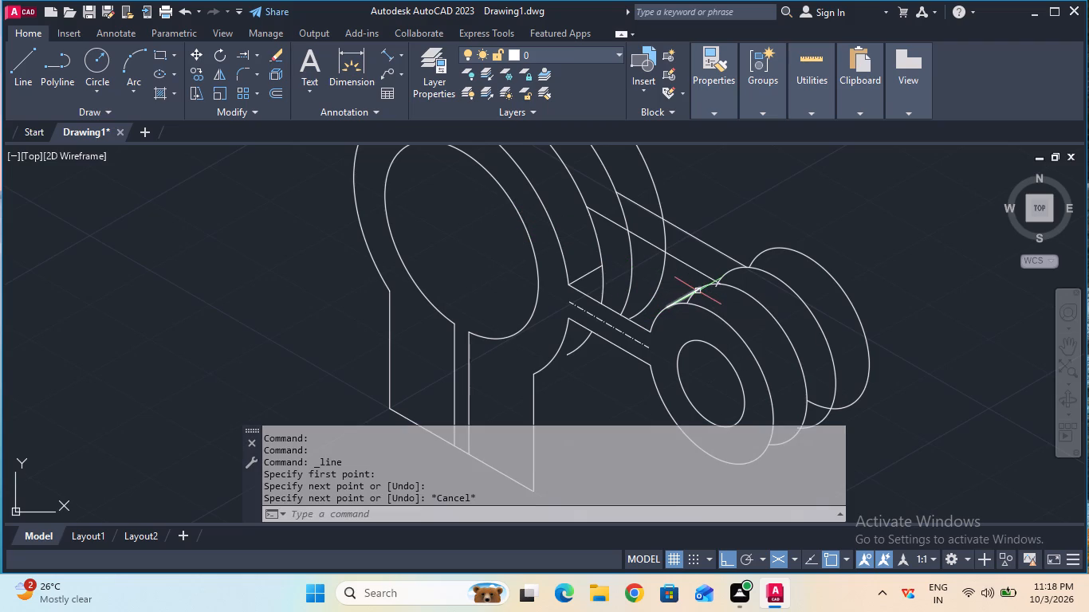
Trim the end boss's first depth arc between the short 30° edge line and the front outer ellipse.
ctrl+scroll(697, 304, up, 2)
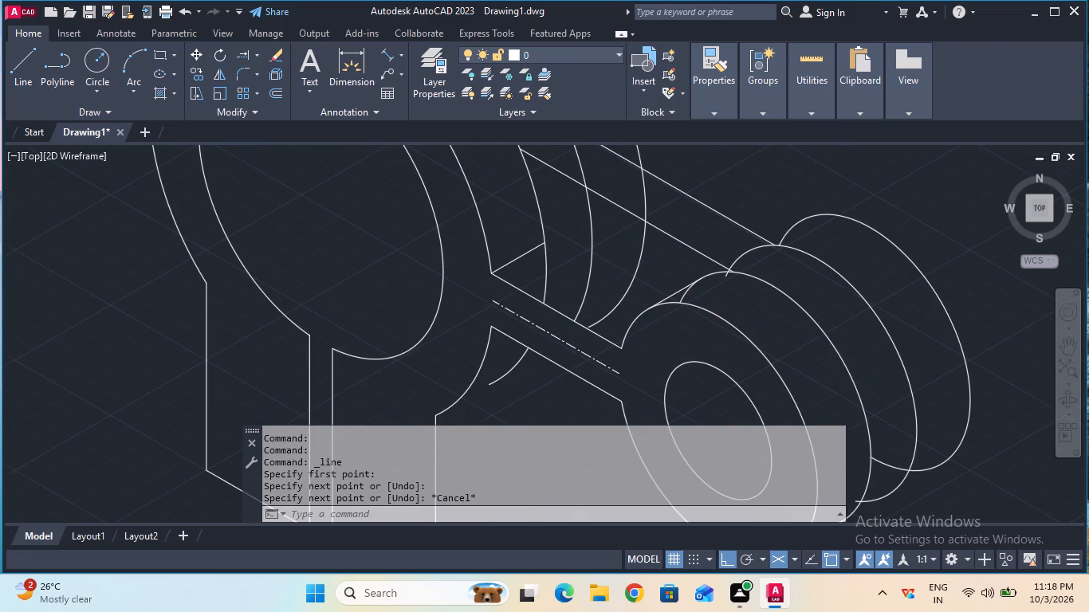
click(259, 53)
click(267, 85)
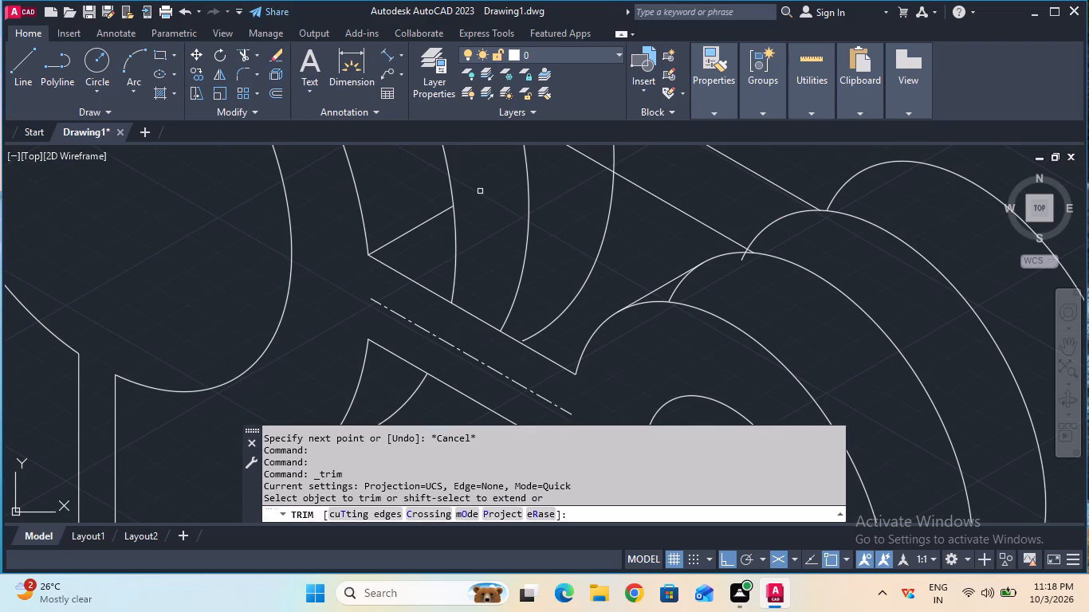
click(675, 291)
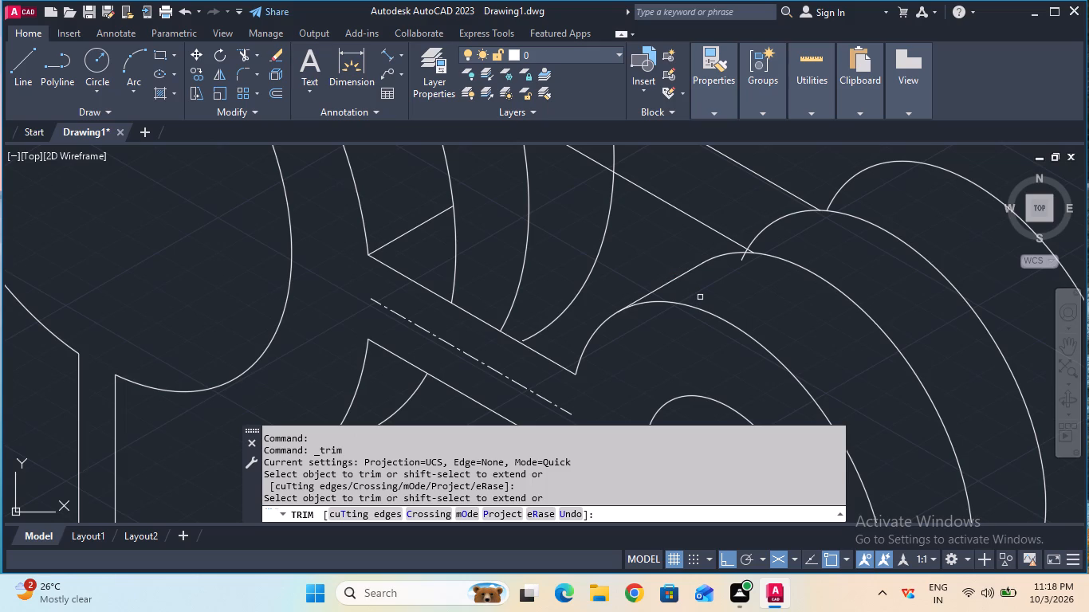
Trim the upper end of the end boss's second depth arc, from its stub below the arm's front 150° line up to the 20 mm line.
click(744, 259)
ctrl+scroll(744, 259, up, 1)
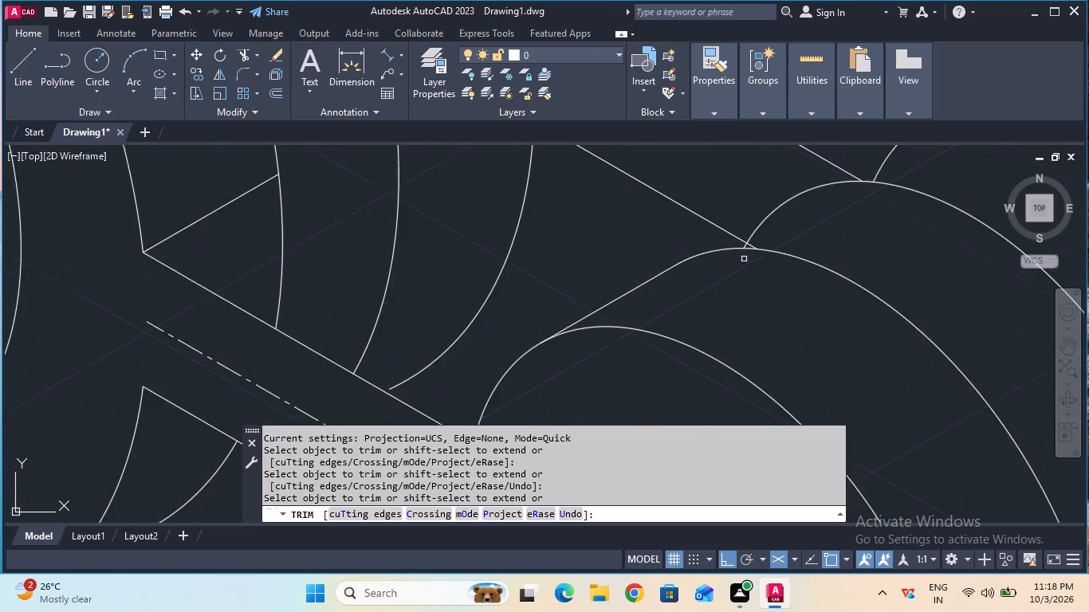
ctrl+scroll(744, 259, up, 1)
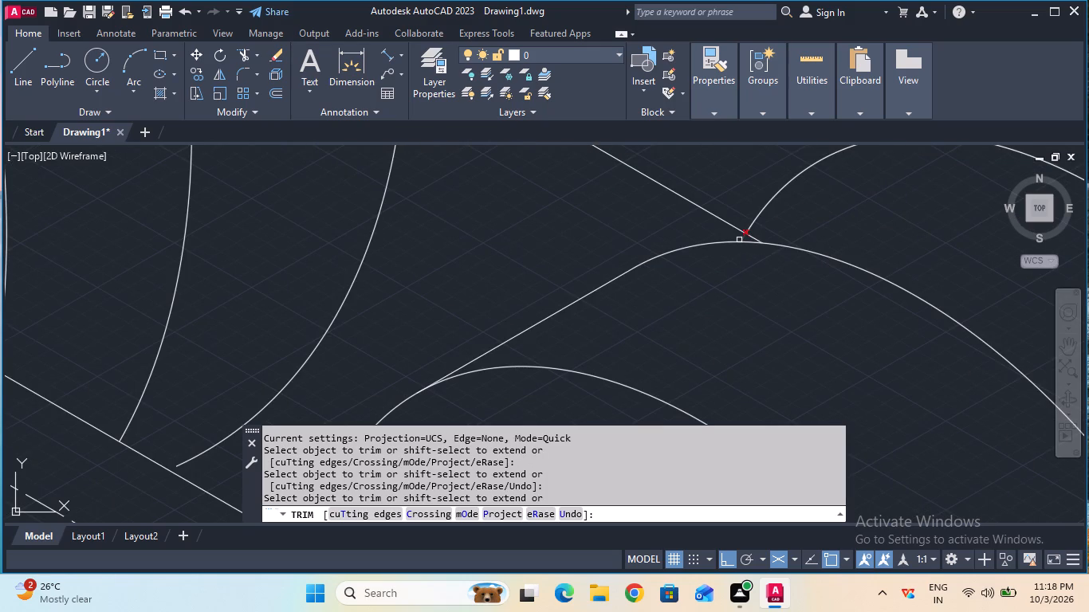
ctrl+scroll(739, 240, up, 2)
click(744, 239)
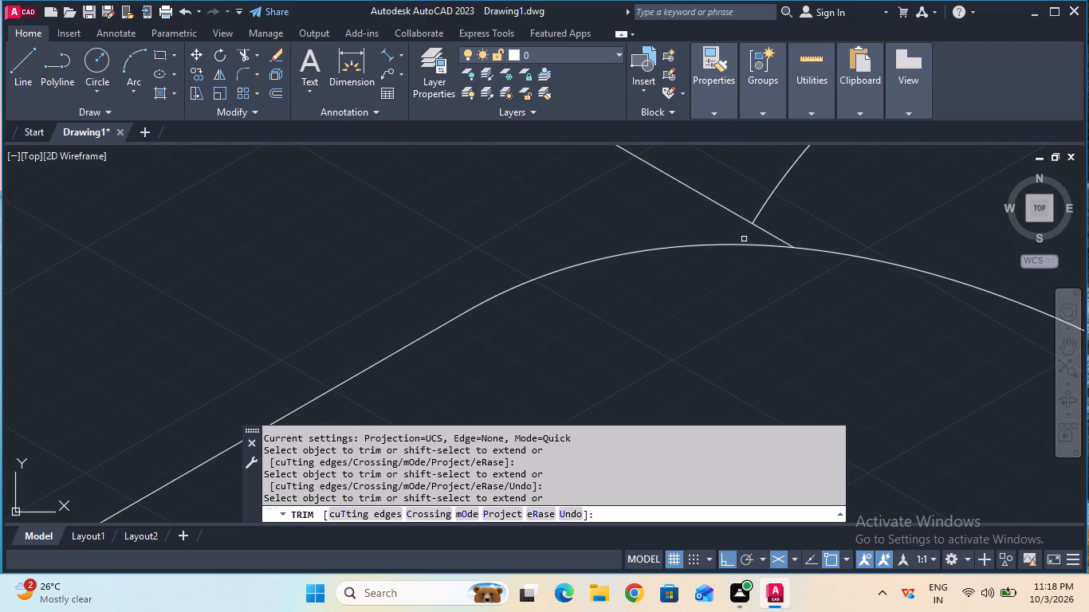
ctrl+scroll(744, 239, down, 3)
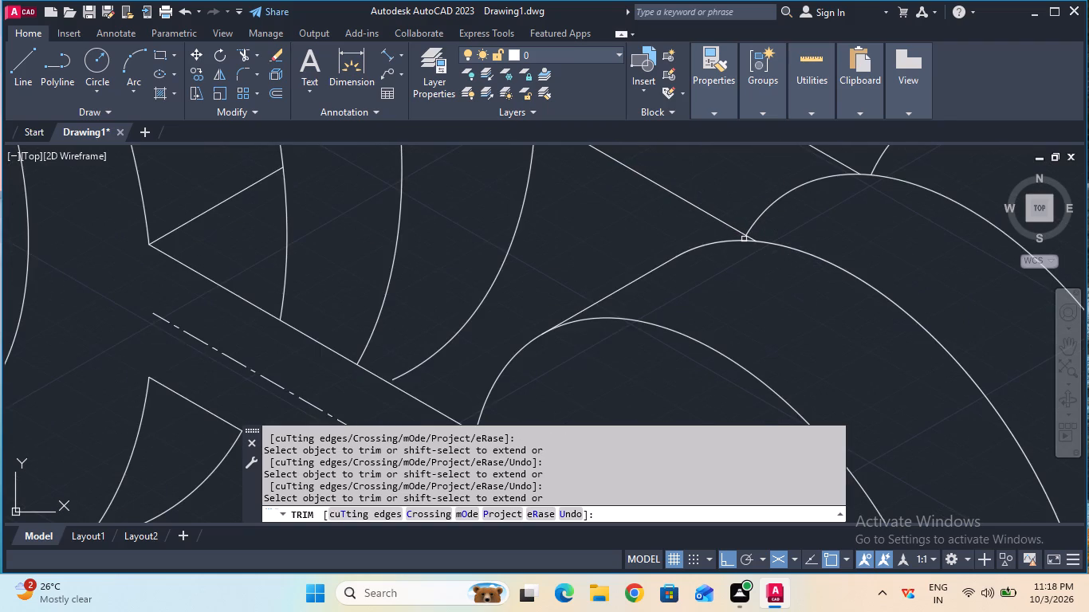
ctrl+scroll(744, 239, down, 1)
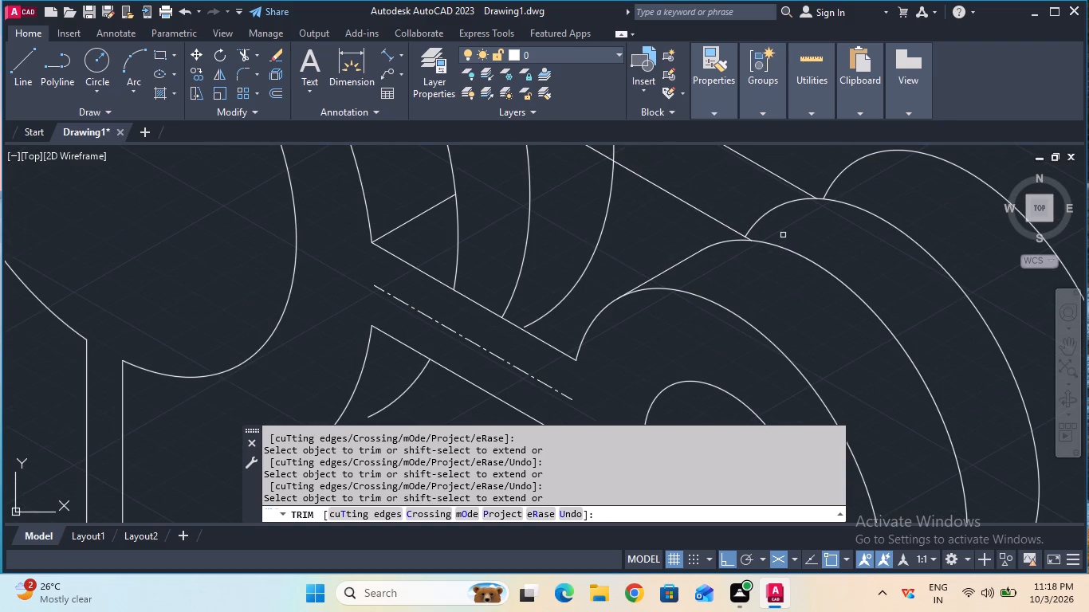
ctrl+scroll(783, 235, down, 1)
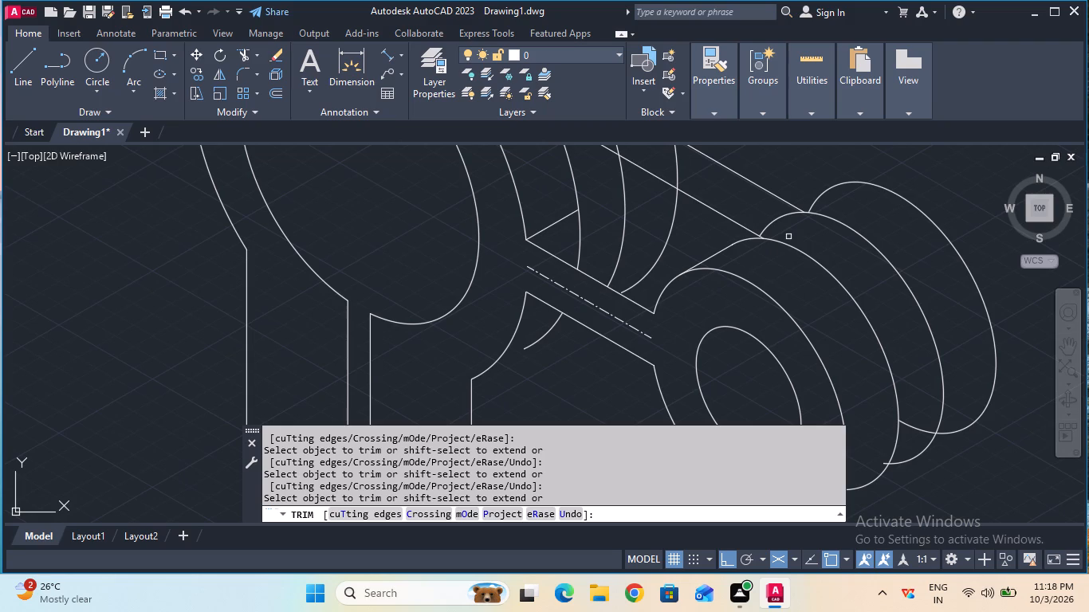
click(784, 217)
key(Escape)
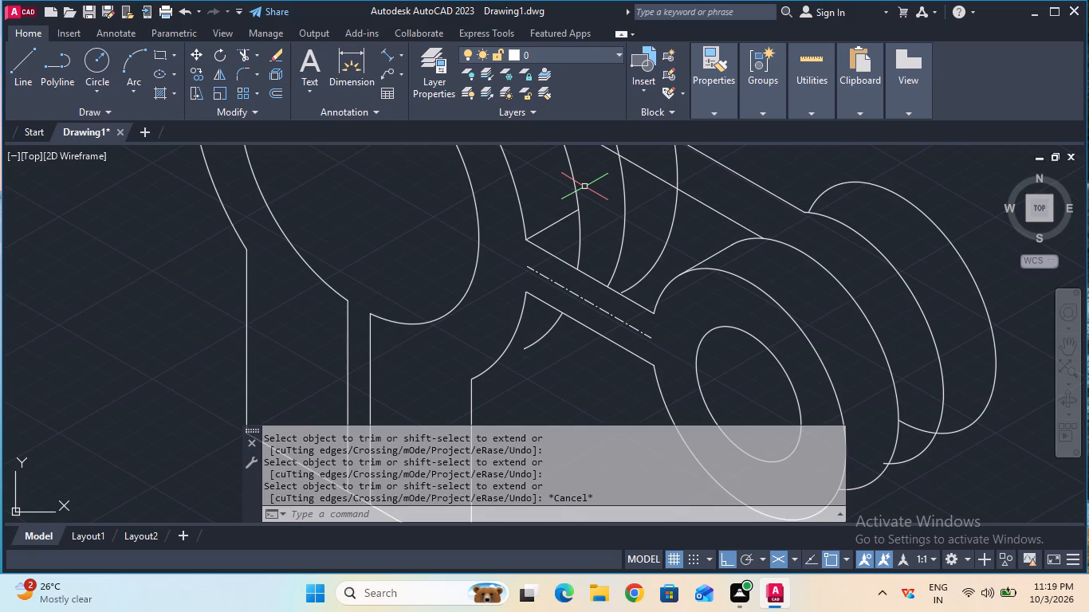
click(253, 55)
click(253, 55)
Draw a 30° edge line from the top of the end boss's first depth arc to the top of its rearmost arc.
click(26, 73)
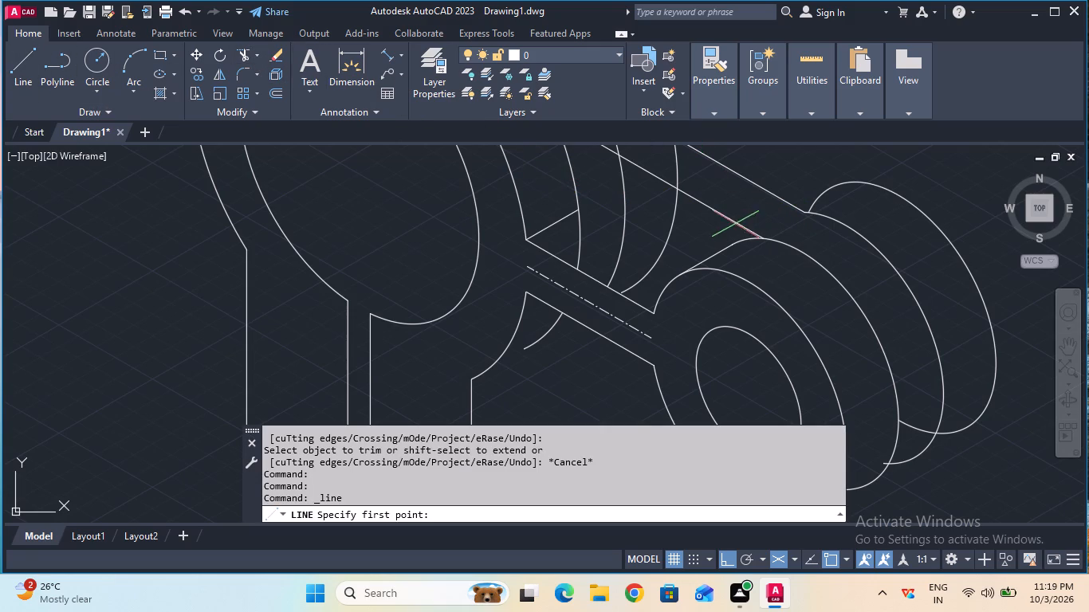
click(729, 241)
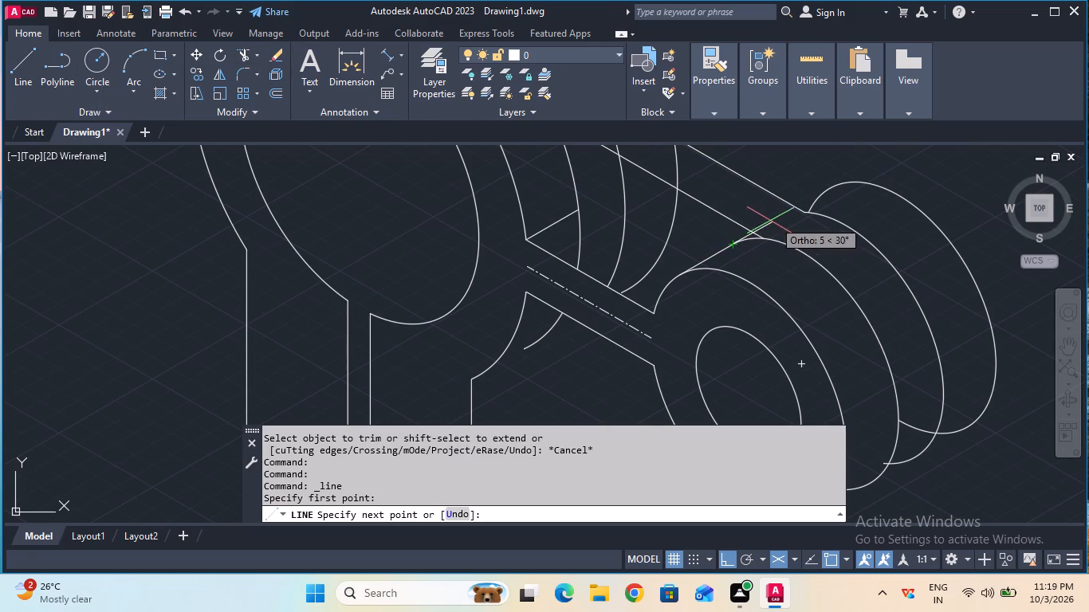
click(819, 194)
key(Escape)
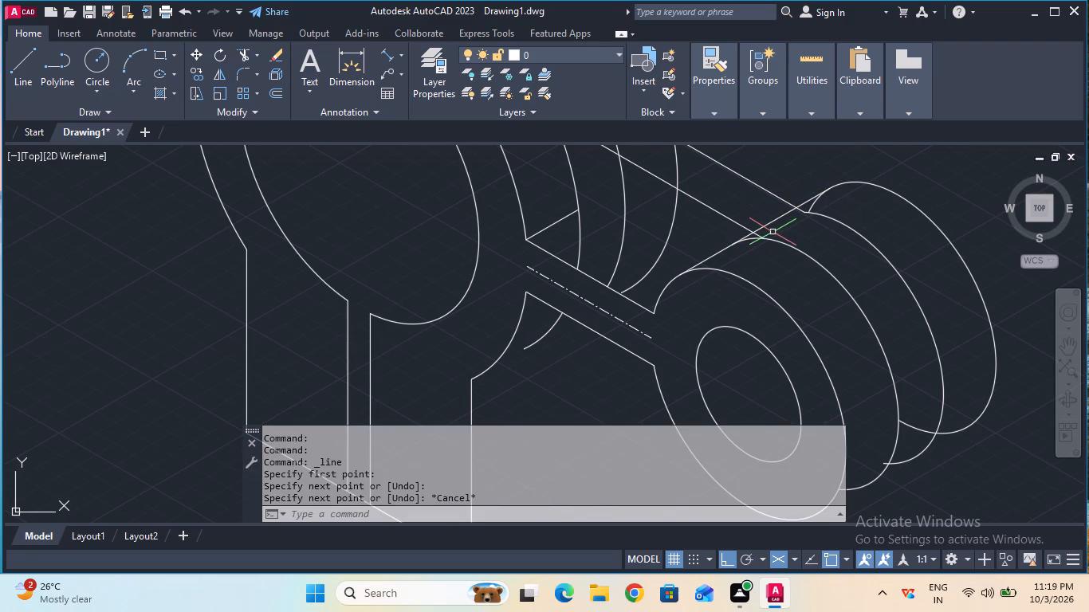
Trim the rearmost boss arc's upper stub and the new 30° edge line back to the arm's rear 150° line.
ctrl+scroll(773, 232, up, 1)
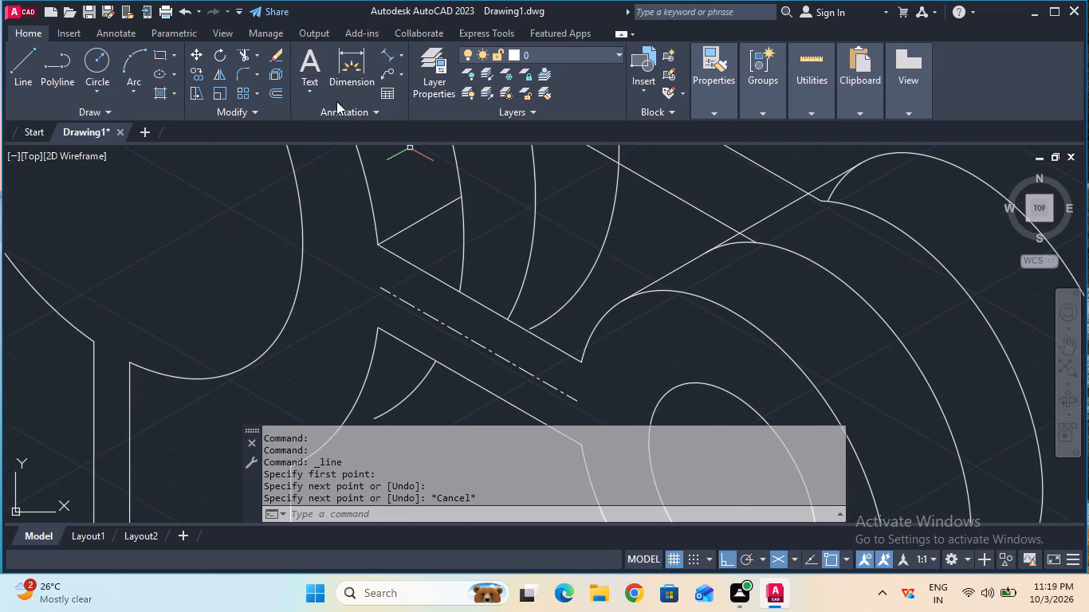
click(243, 57)
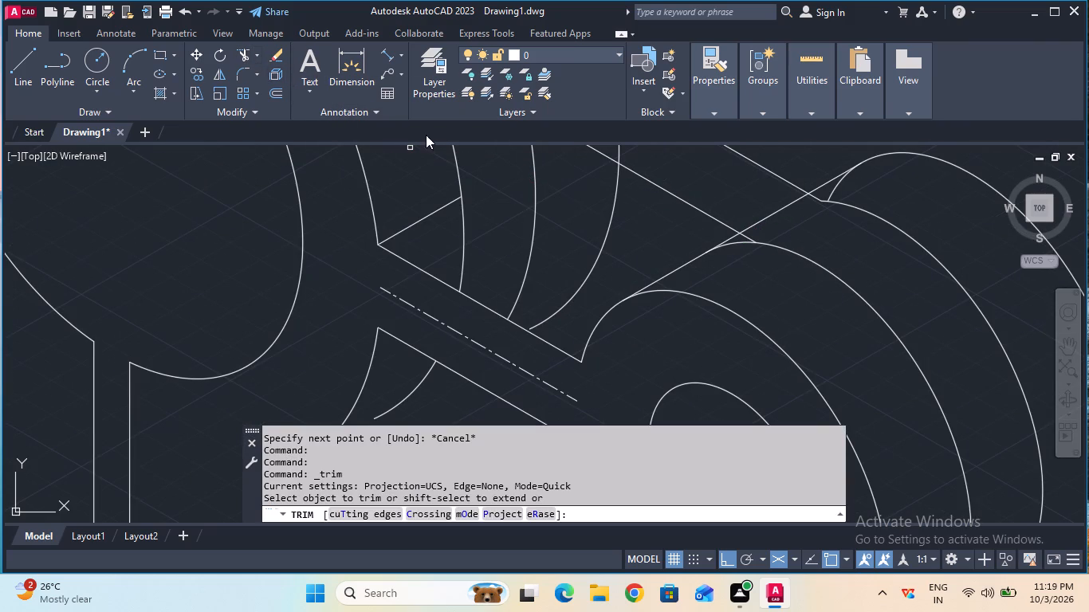
click(830, 197)
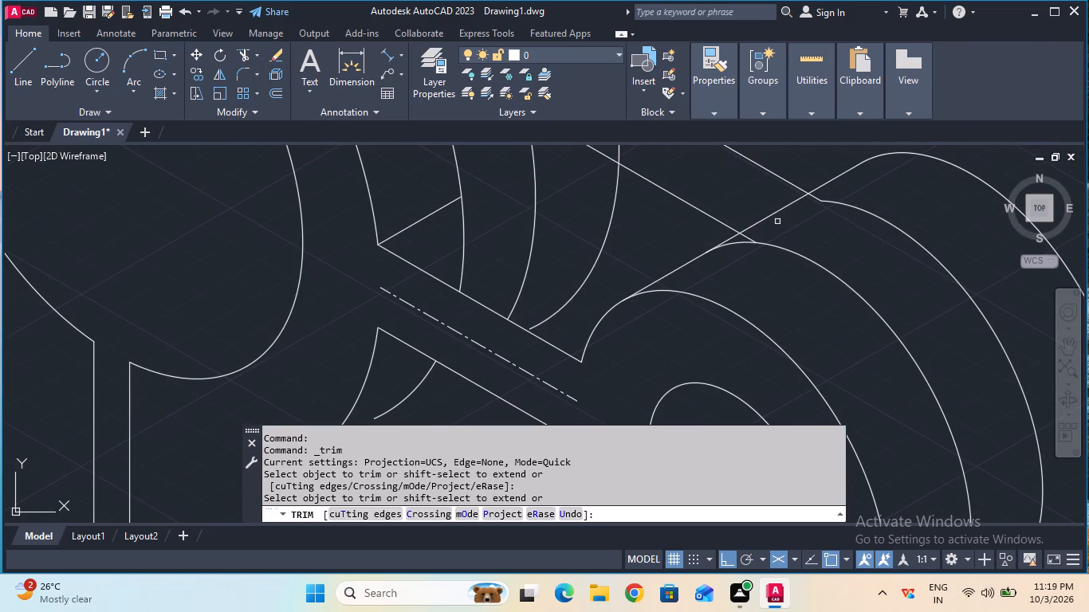
click(732, 237)
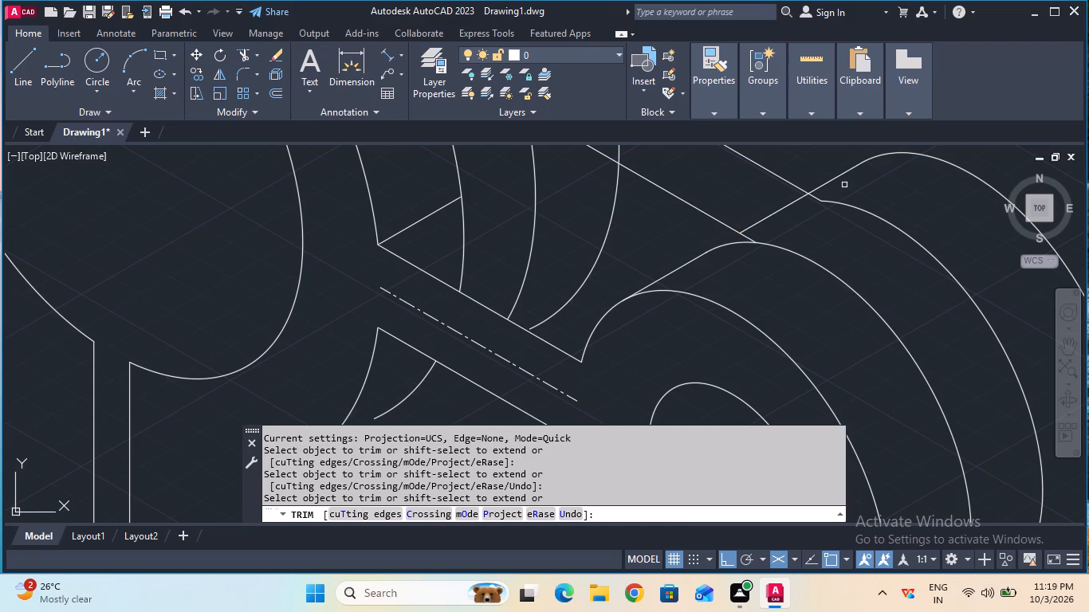
click(798, 202)
ctrl+scroll(798, 202, down, 1)
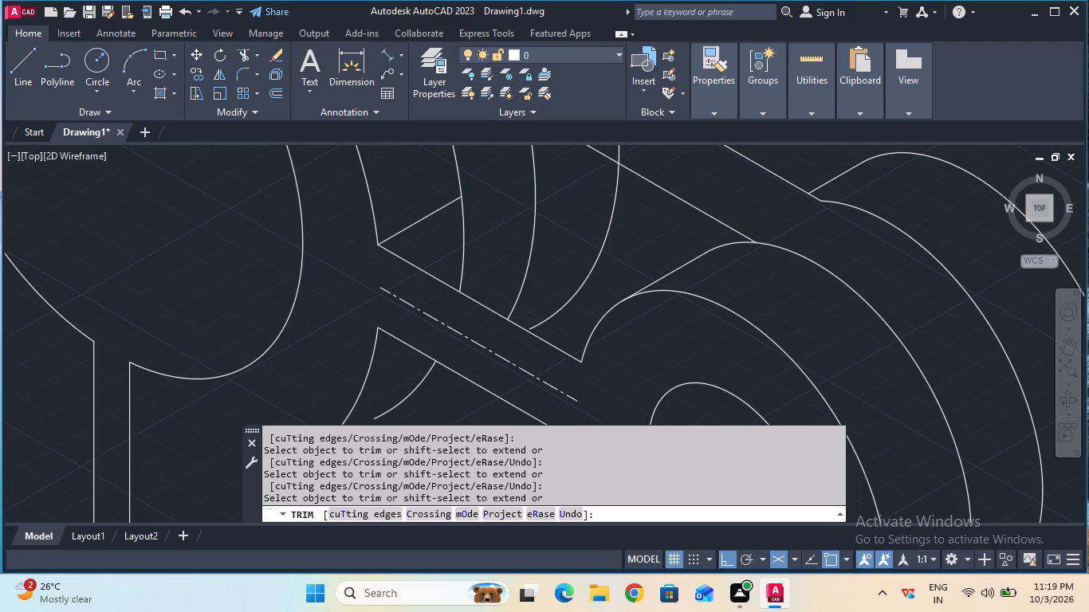
ctrl+scroll(798, 202, down, 1)
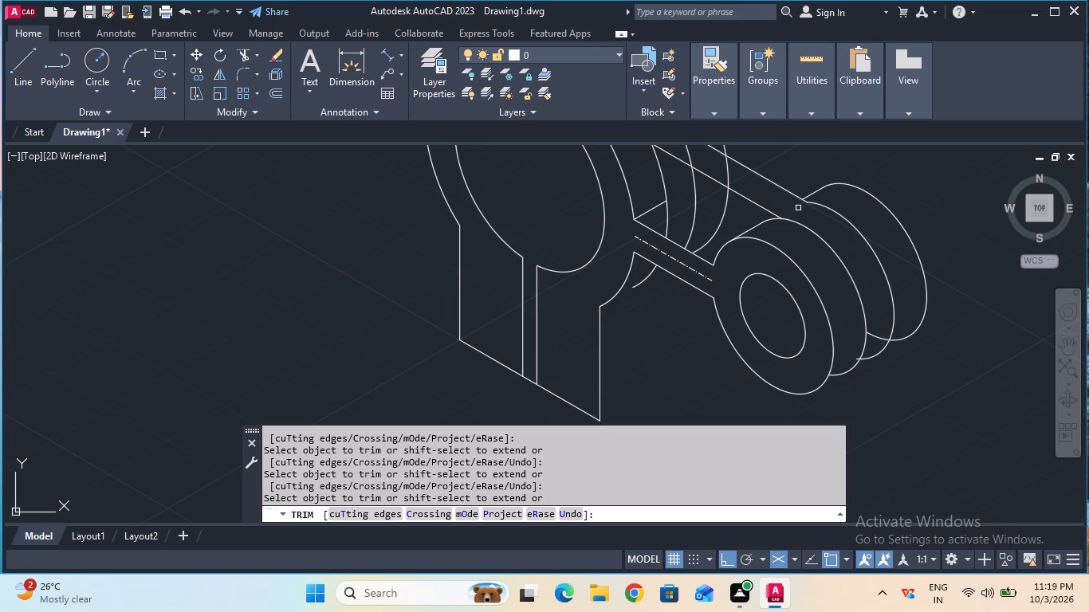
key(Escape)
Draw the end boss's lower 30° edge line from the front outer ellipse to the rearmost arc.
click(33, 70)
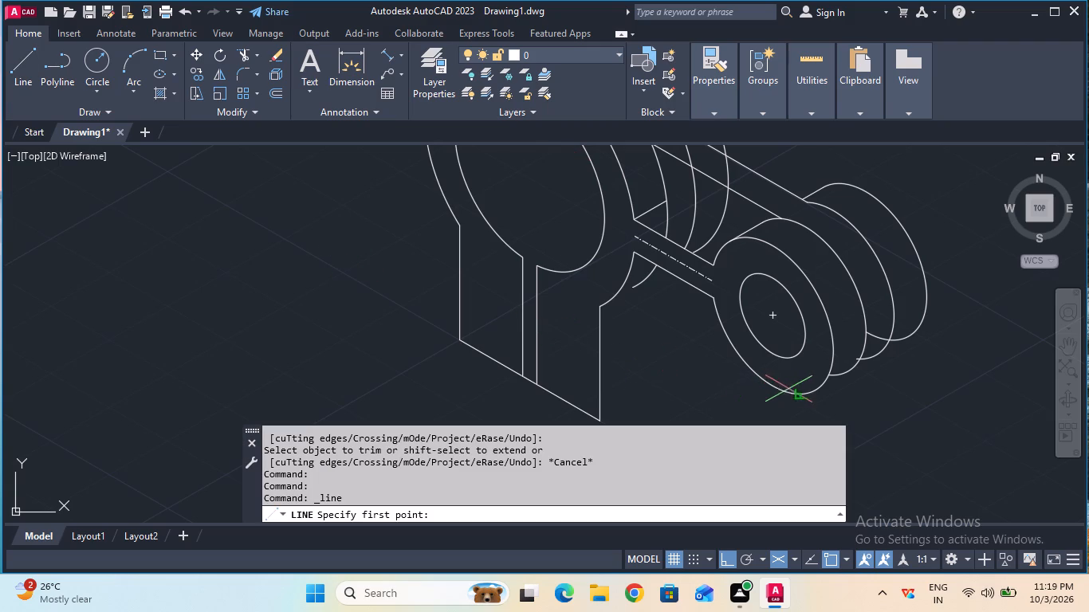
click(815, 391)
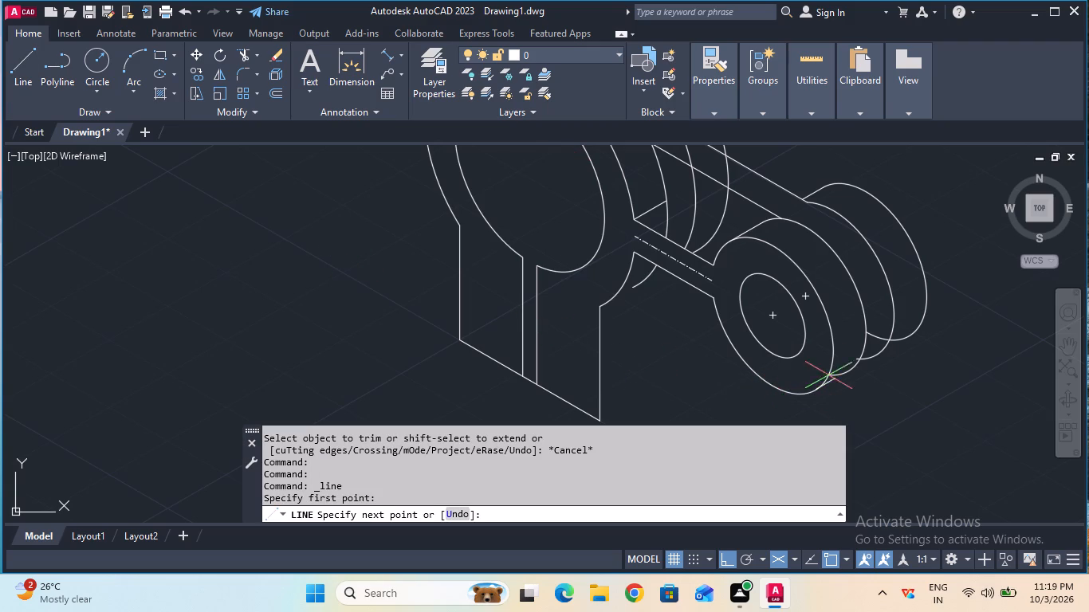
click(907, 335)
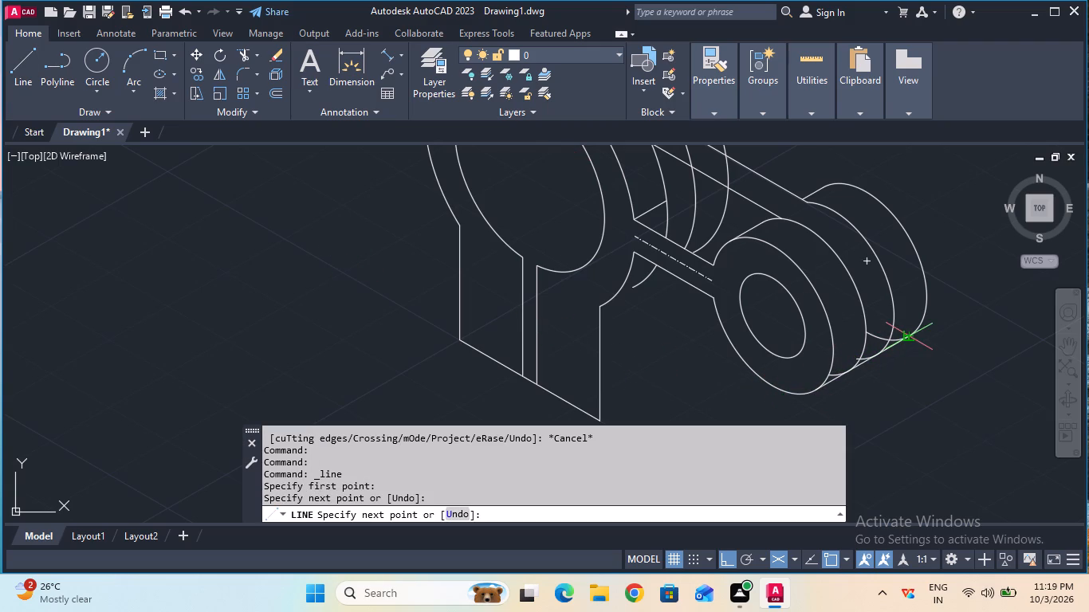
key(Escape)
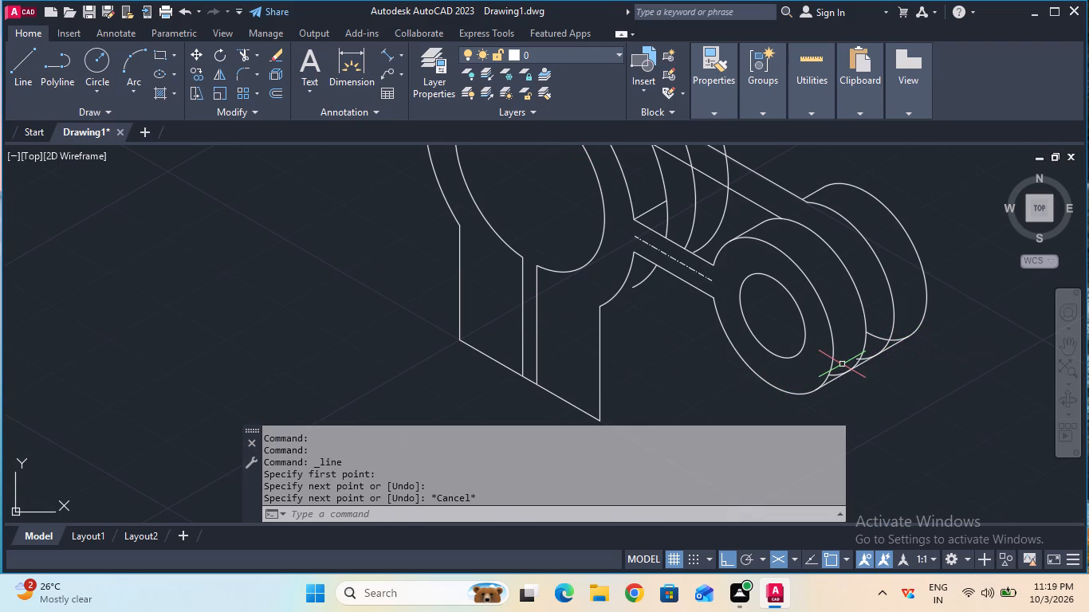
Trim the lower ends of the end boss's three depth arcs around the lower 30° edge line.
ctrl+scroll(842, 364, up, 1)
click(236, 49)
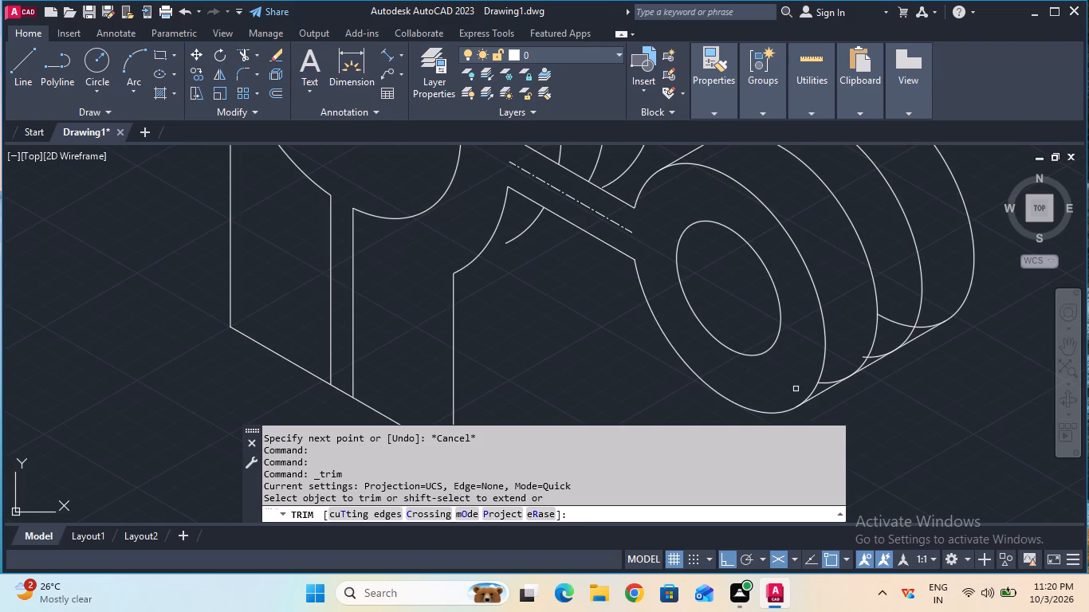
click(824, 382)
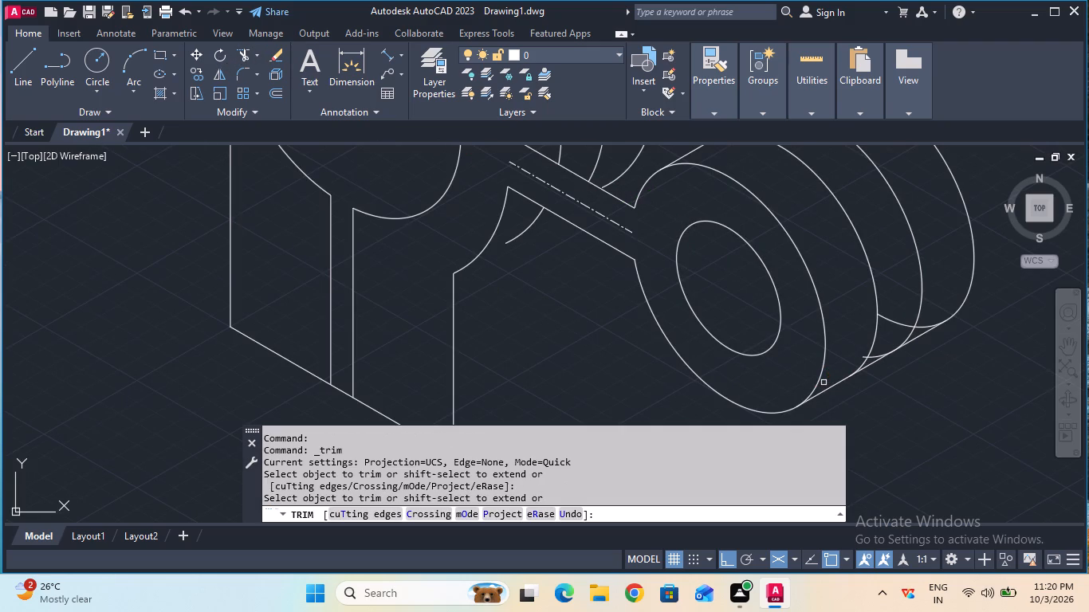
click(873, 356)
click(865, 356)
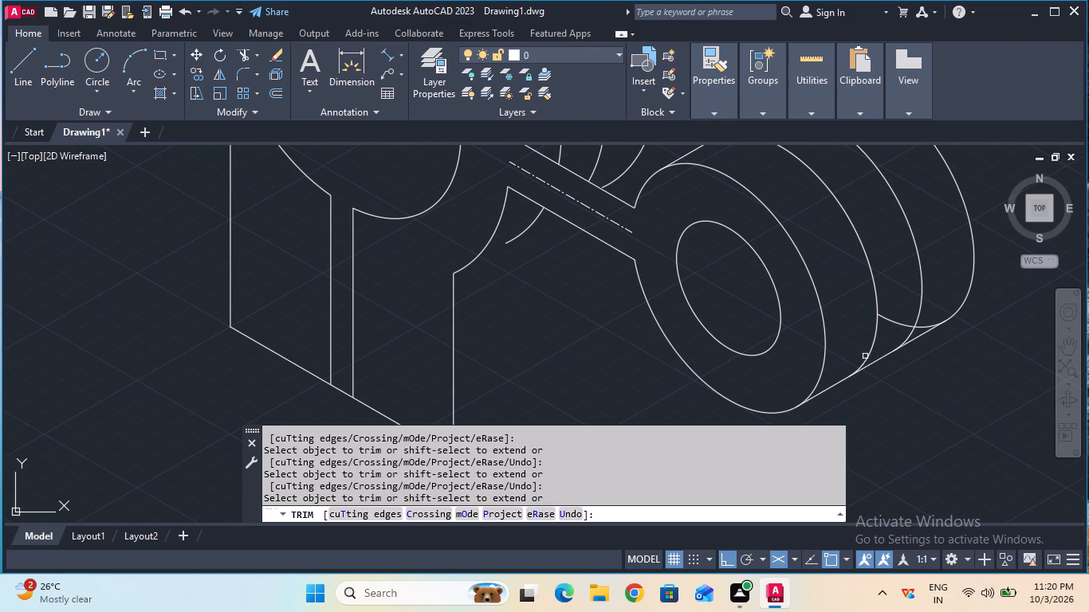
click(902, 327)
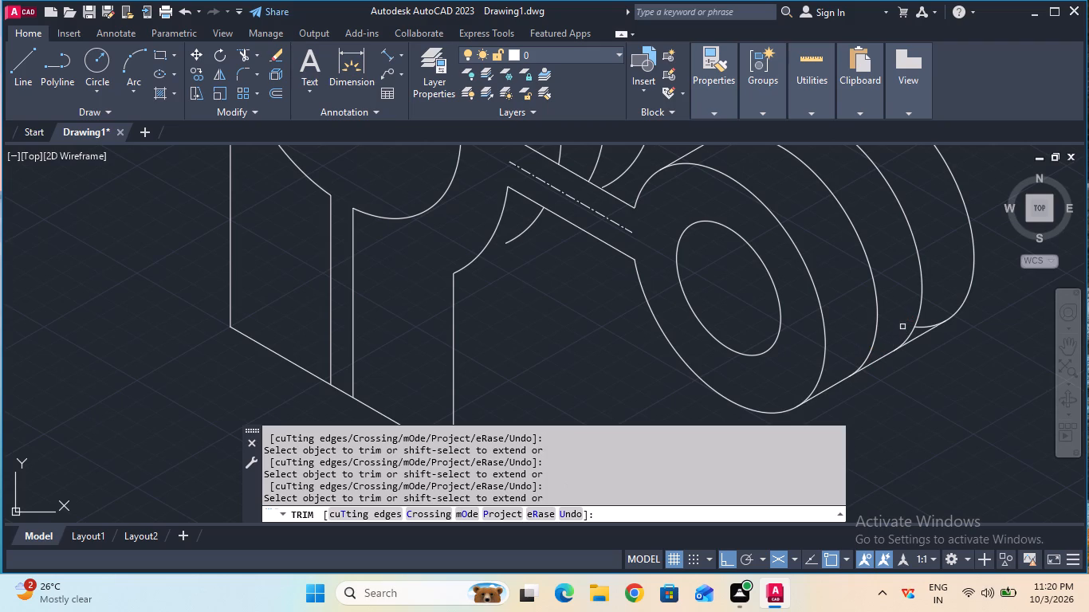
click(914, 329)
click(924, 328)
Trim away the two intermediate depth arcs crossing the end boss's side surface, beyond the arm's 150° lines.
ctrl+scroll(924, 327, down, 1)
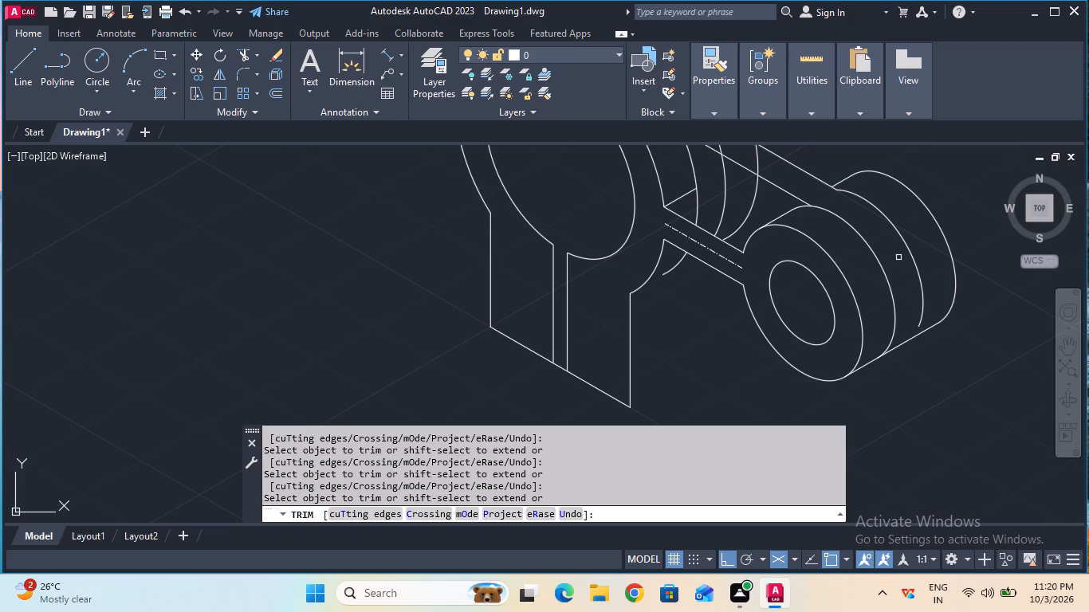
click(894, 229)
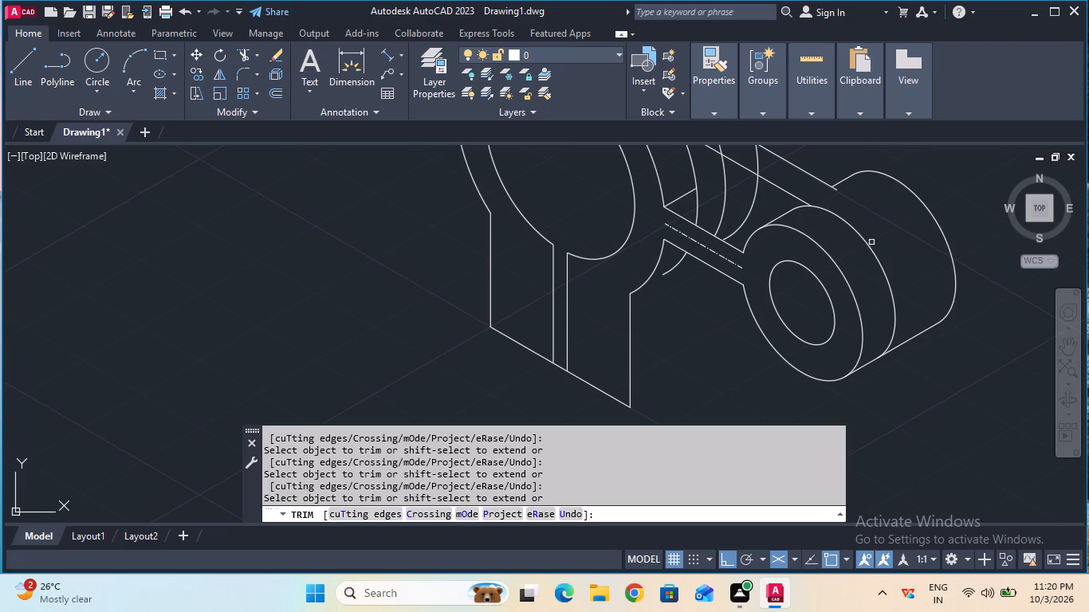
click(867, 243)
key(Escape)
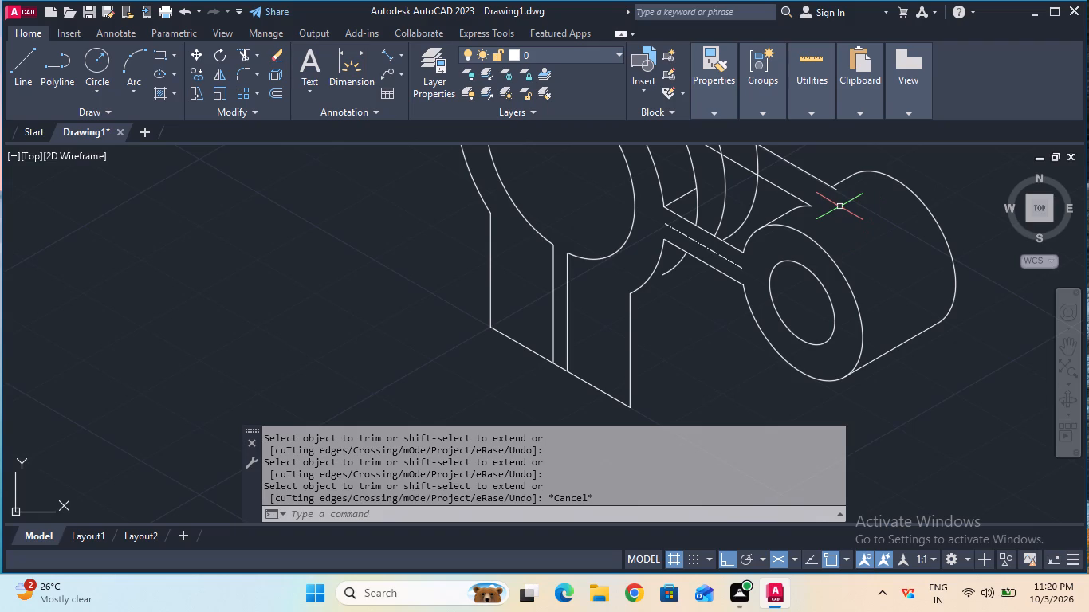
Draw a 10 mm line at 330° from the rear end of the short 30° edge where the arm meets the collar.
ctrl+scroll(839, 194, up, 2)
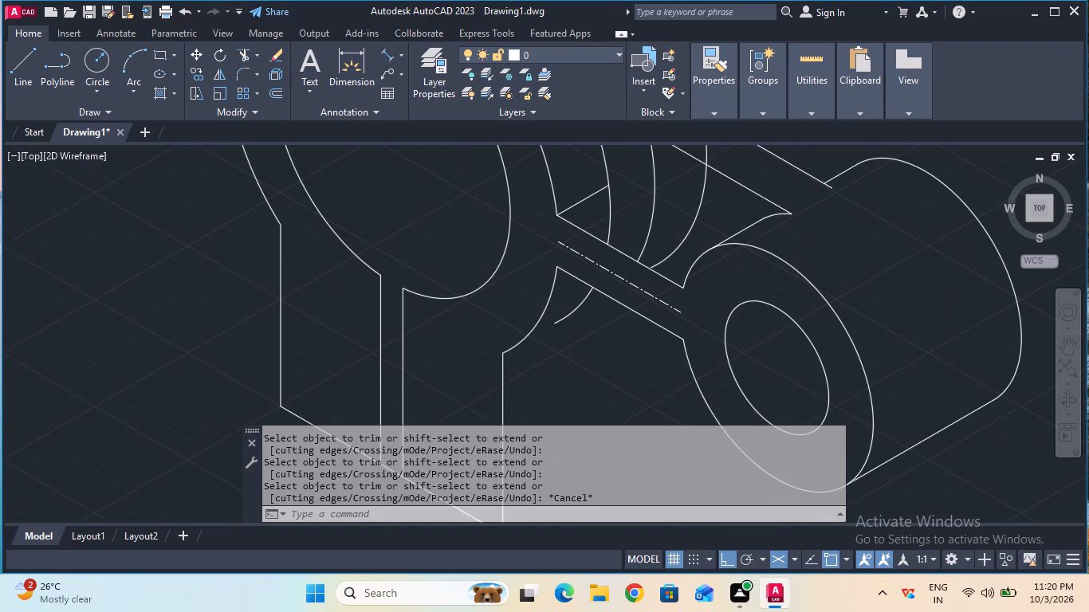
ctrl+scroll(839, 194, down, 2)
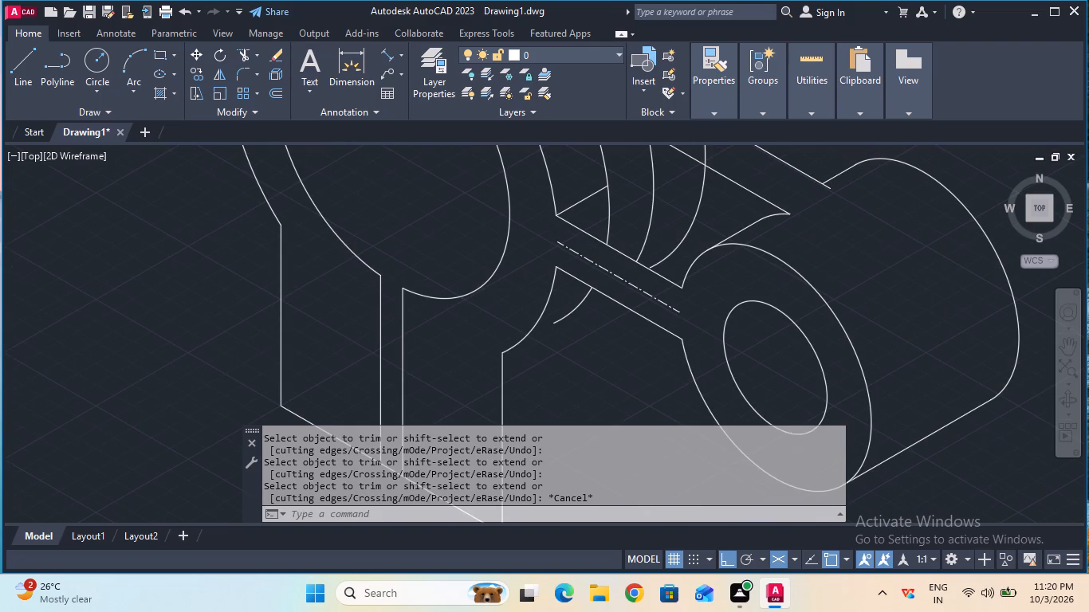
click(1061, 348)
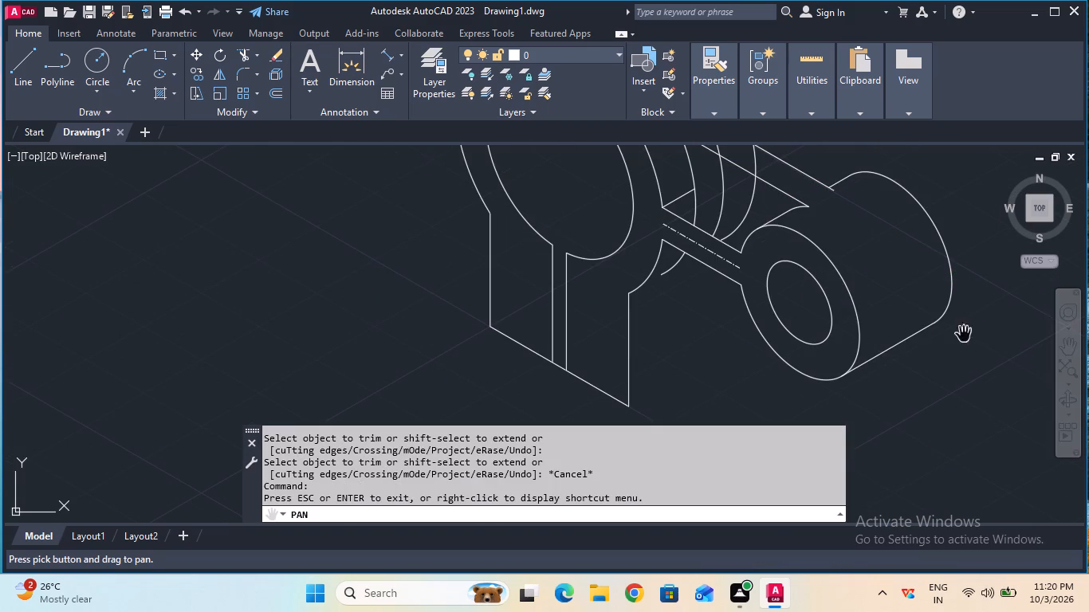
drag(883, 315, 933, 461)
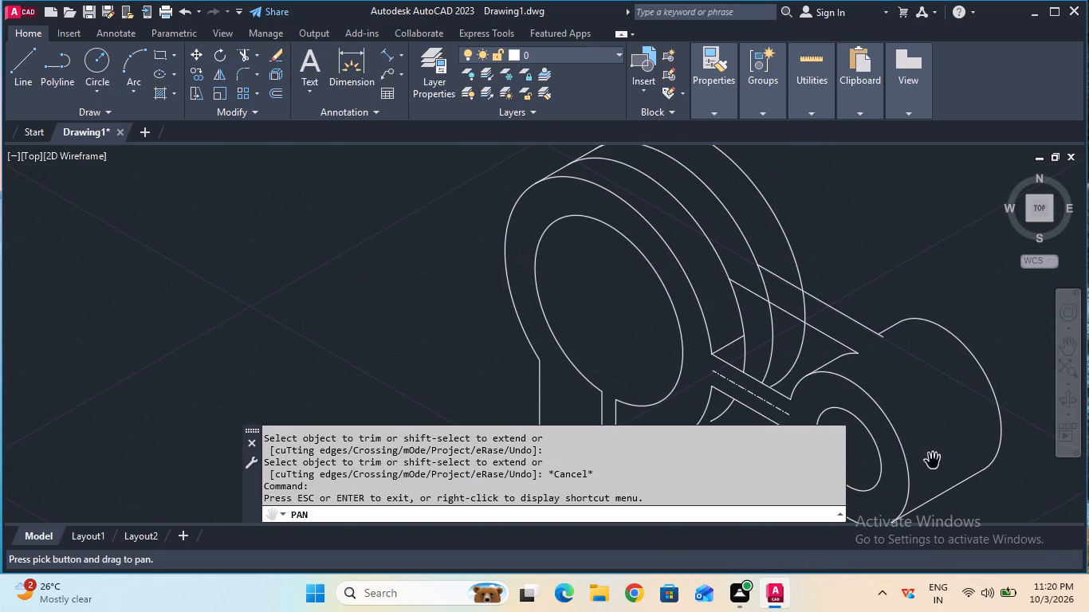
key(Escape)
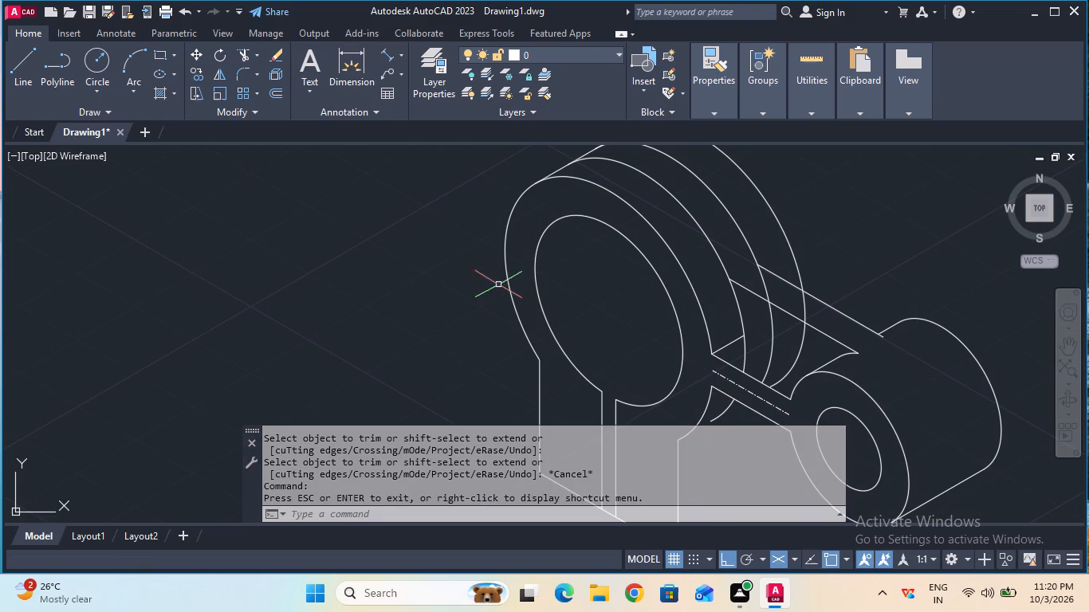
click(33, 83)
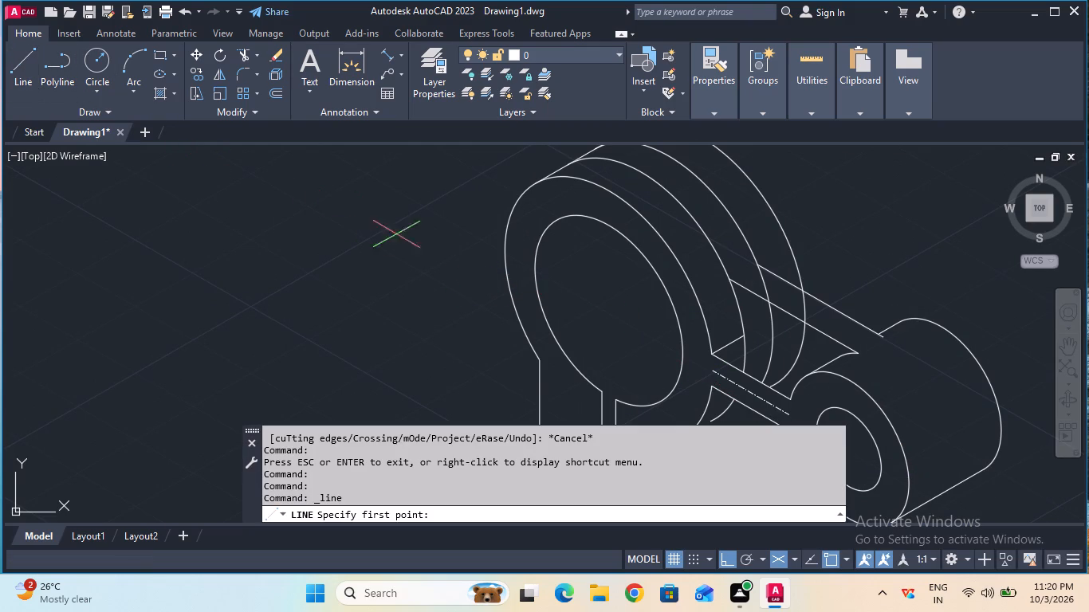
click(746, 339)
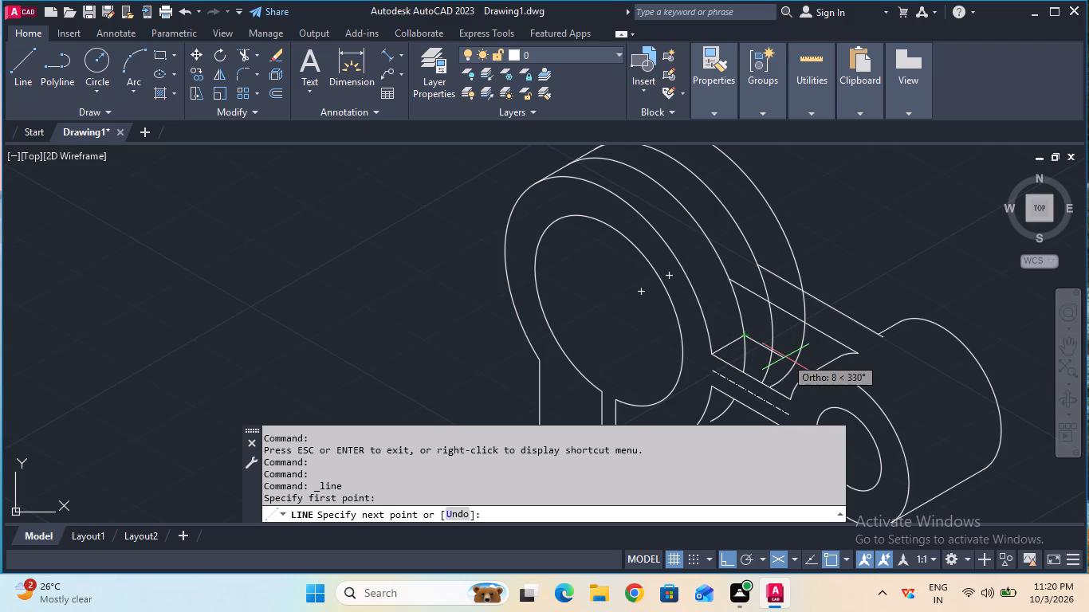
key(1)
key(0)
key(Return)
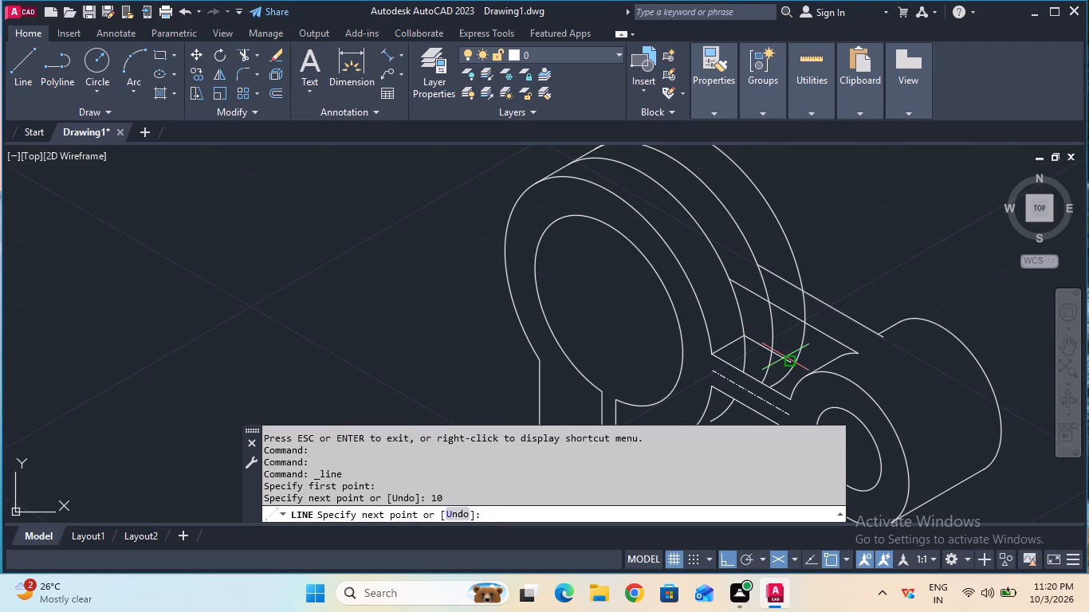
key(Escape)
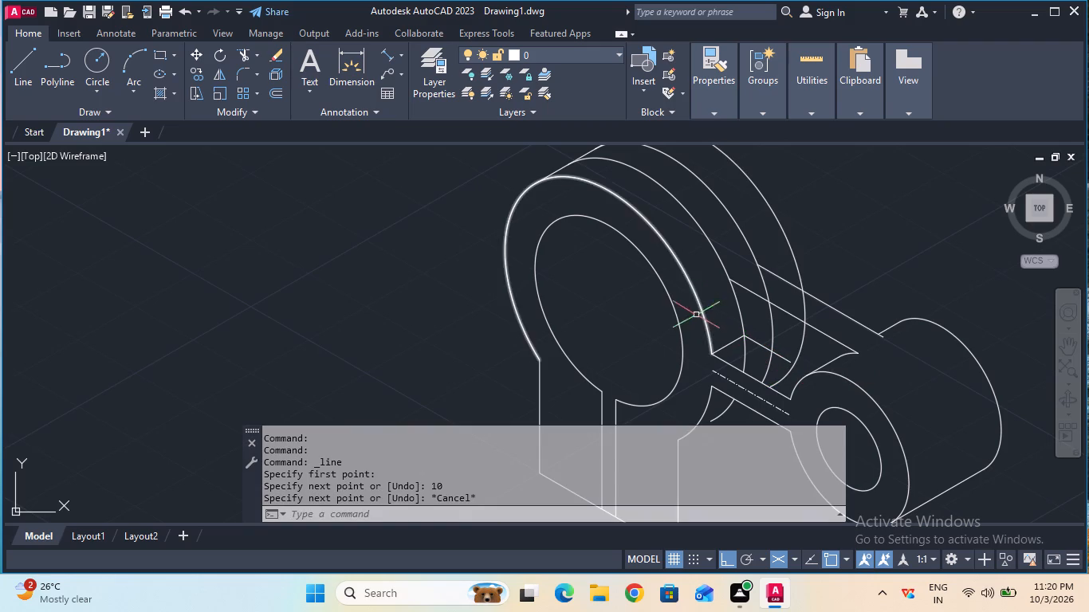
Extend the 10 mm 330° line on top of the arm to the end boss's front outer edge.
click(243, 48)
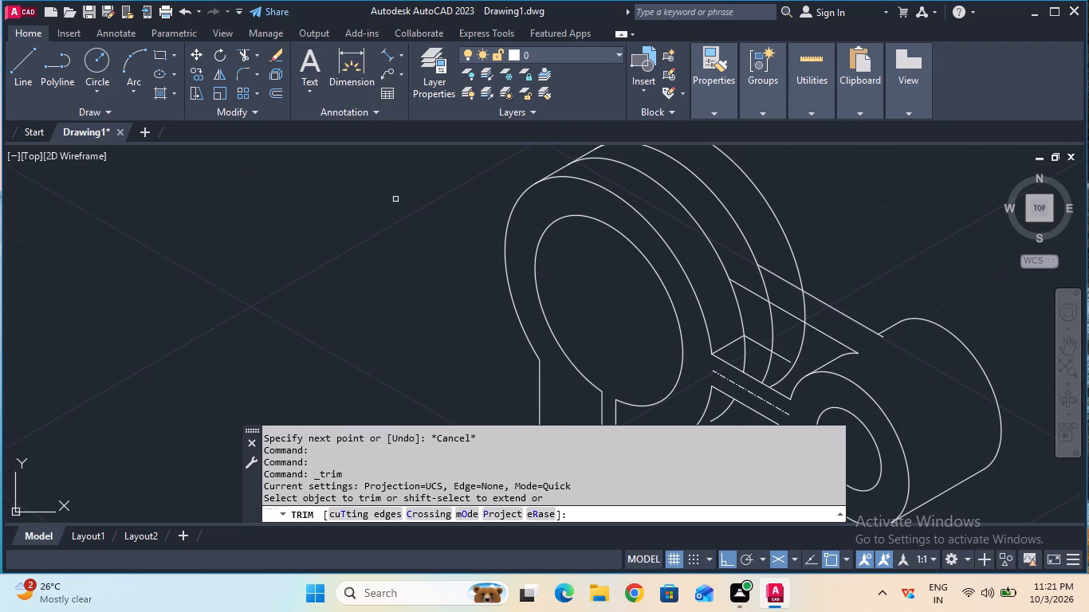
key(Escape)
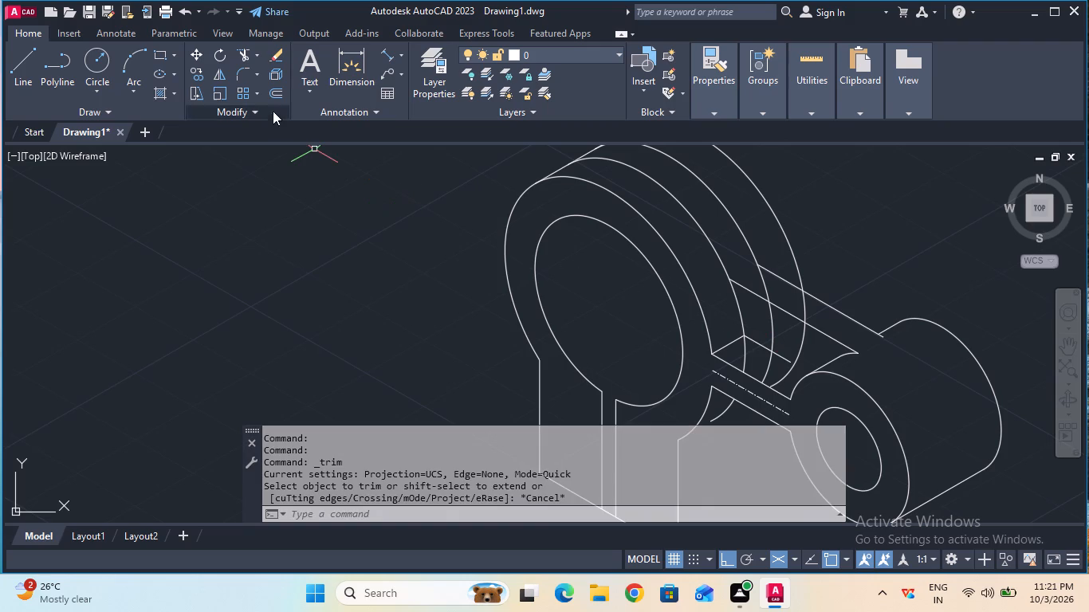
click(260, 59)
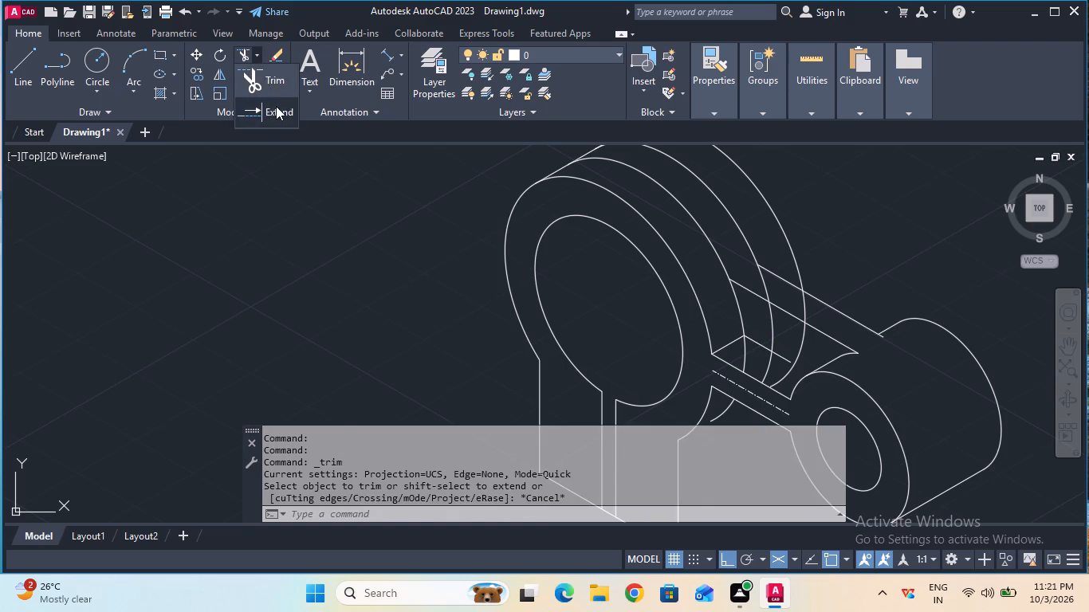
click(276, 106)
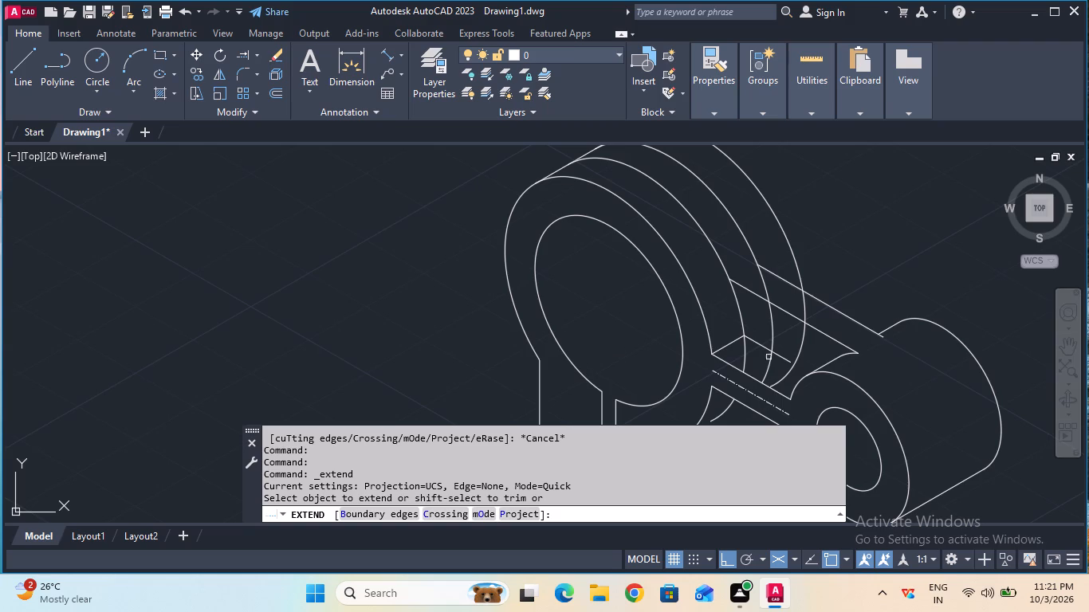
click(782, 357)
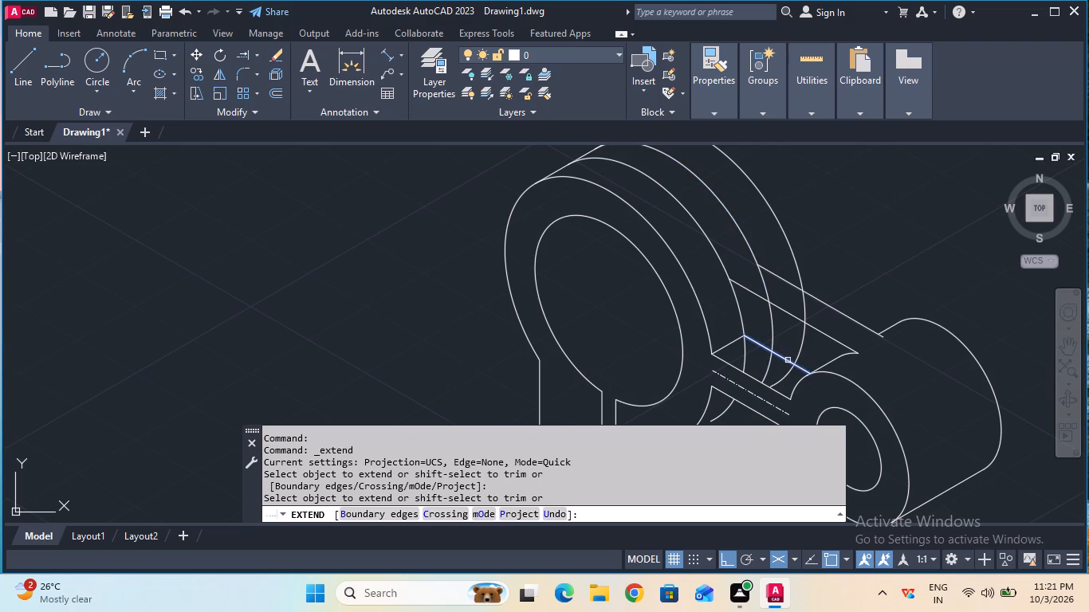
click(788, 360)
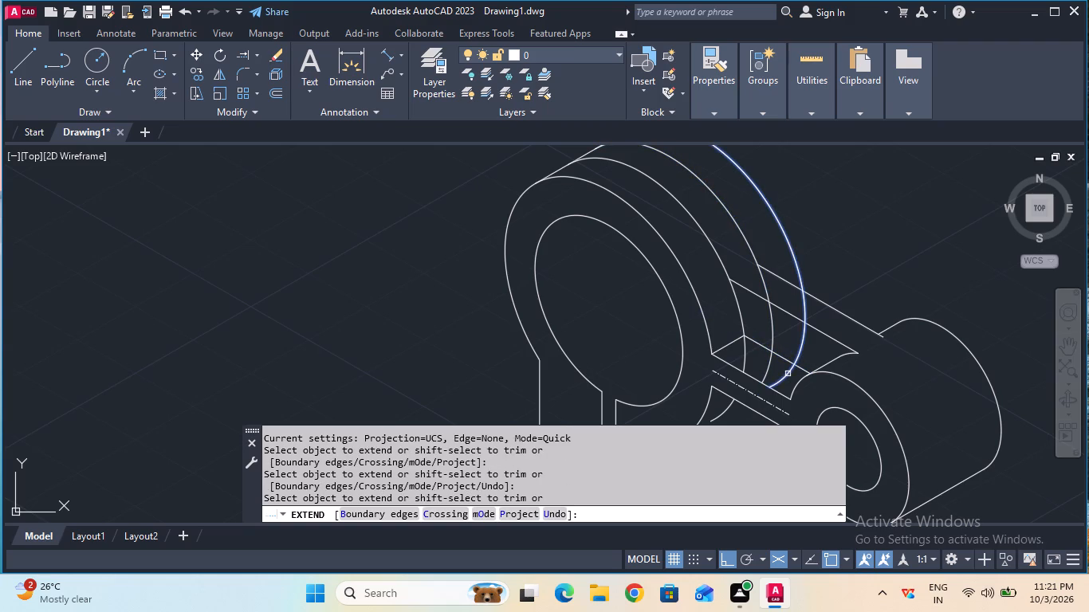
key(Escape)
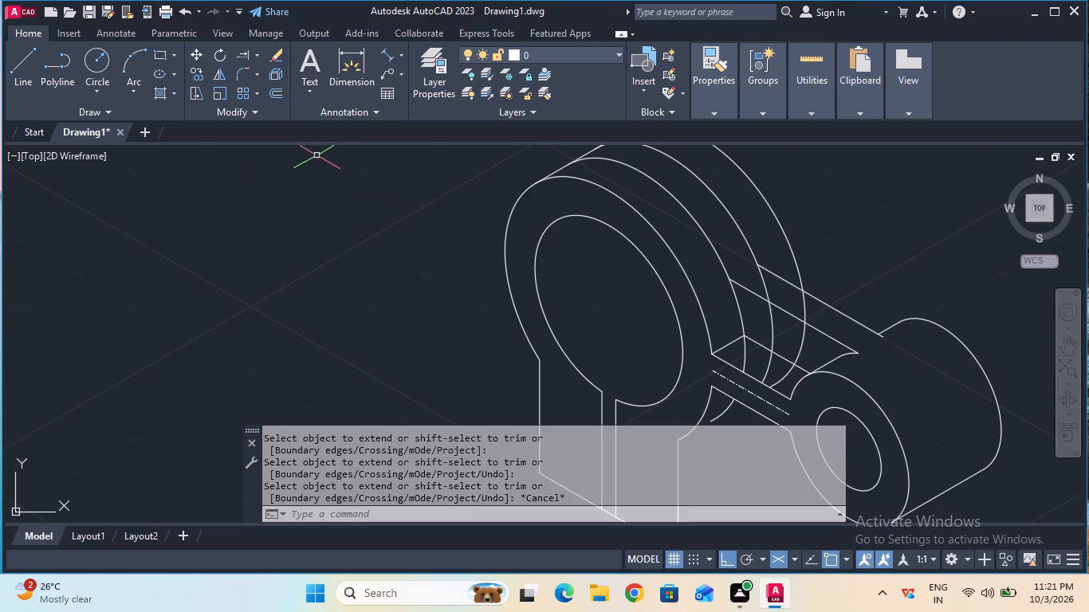
Trim away the collar's depth arc segments that cross the arm between its long edges, including the rearmost arc between the upper arm lines.
click(258, 57)
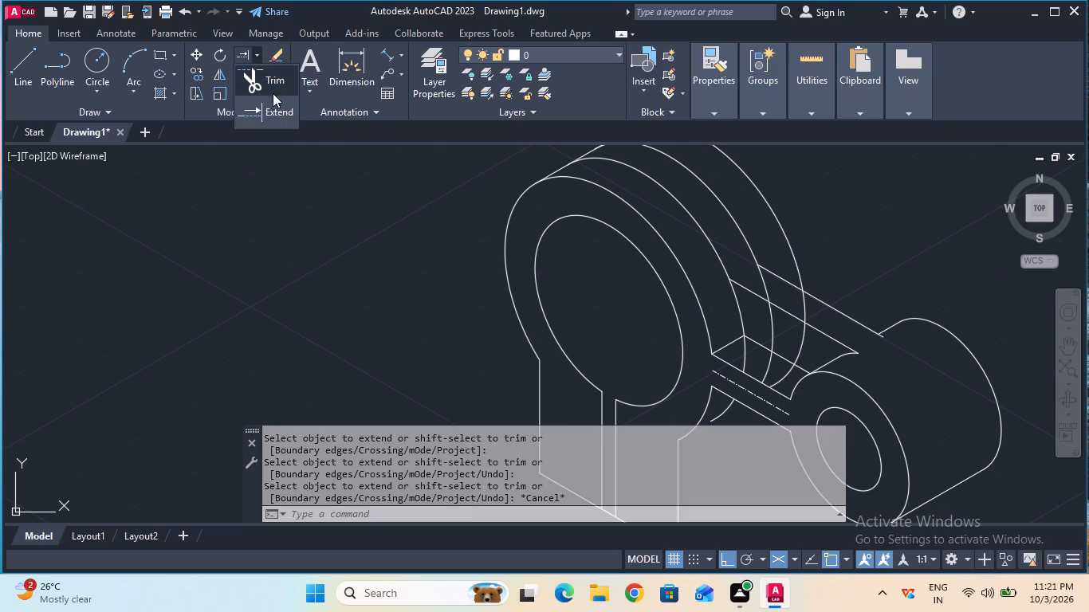
click(273, 83)
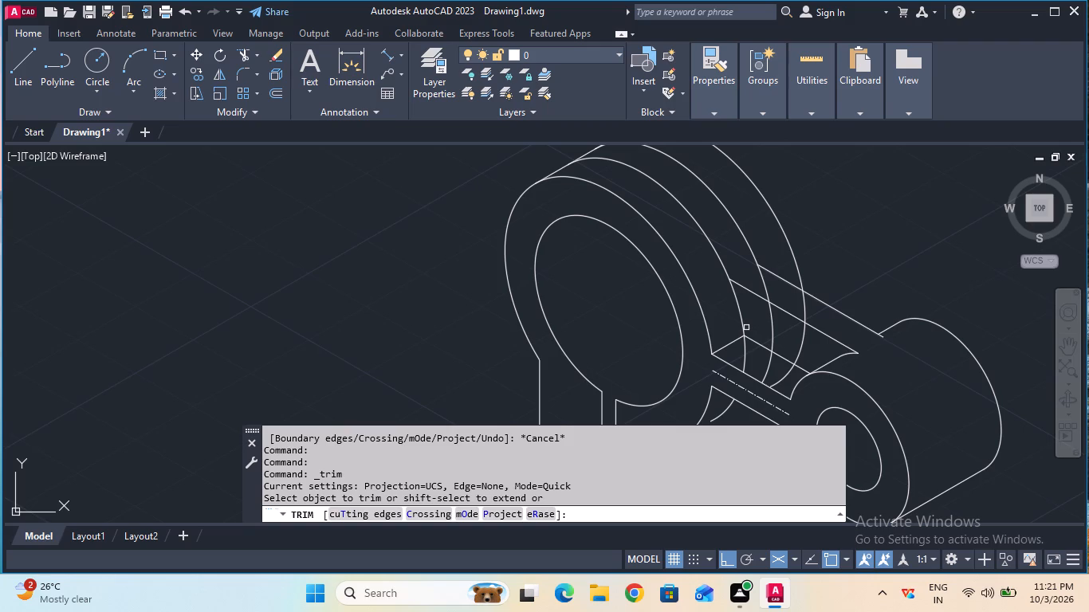
click(772, 324)
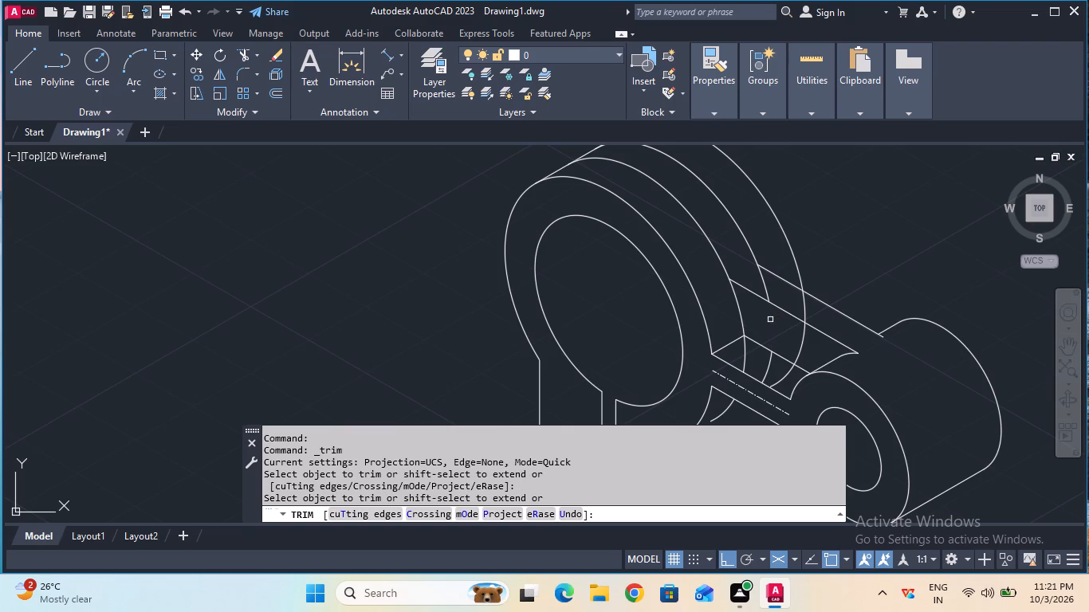
click(768, 289)
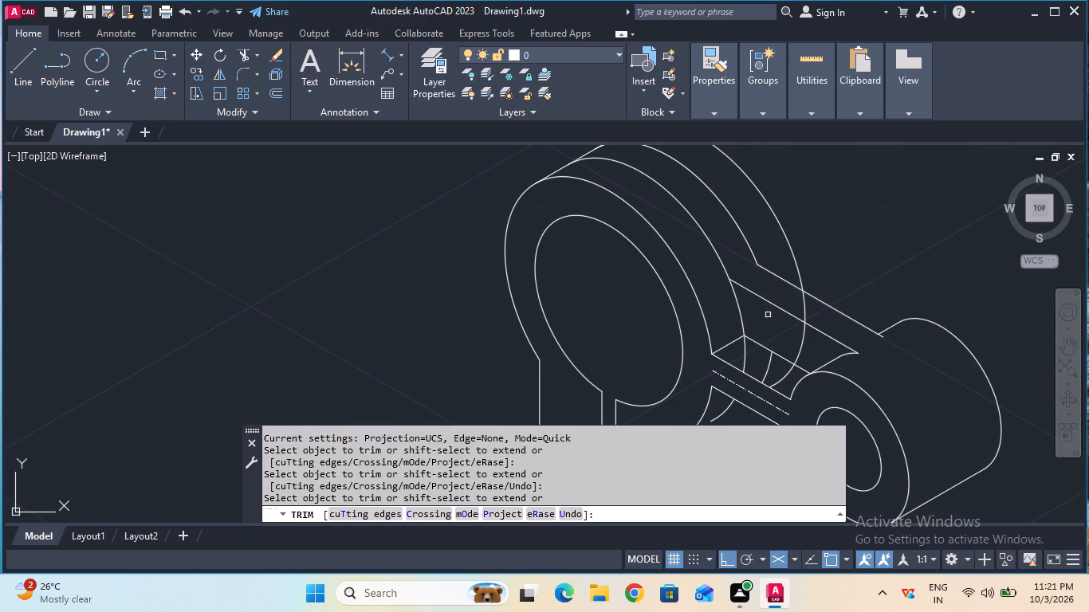
click(802, 346)
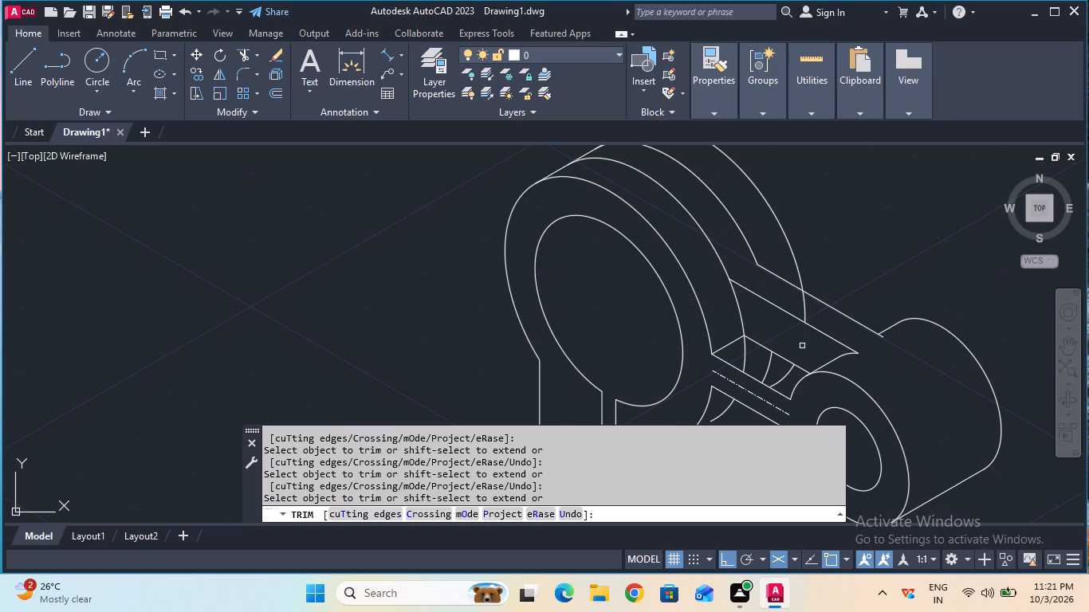
click(746, 355)
click(741, 355)
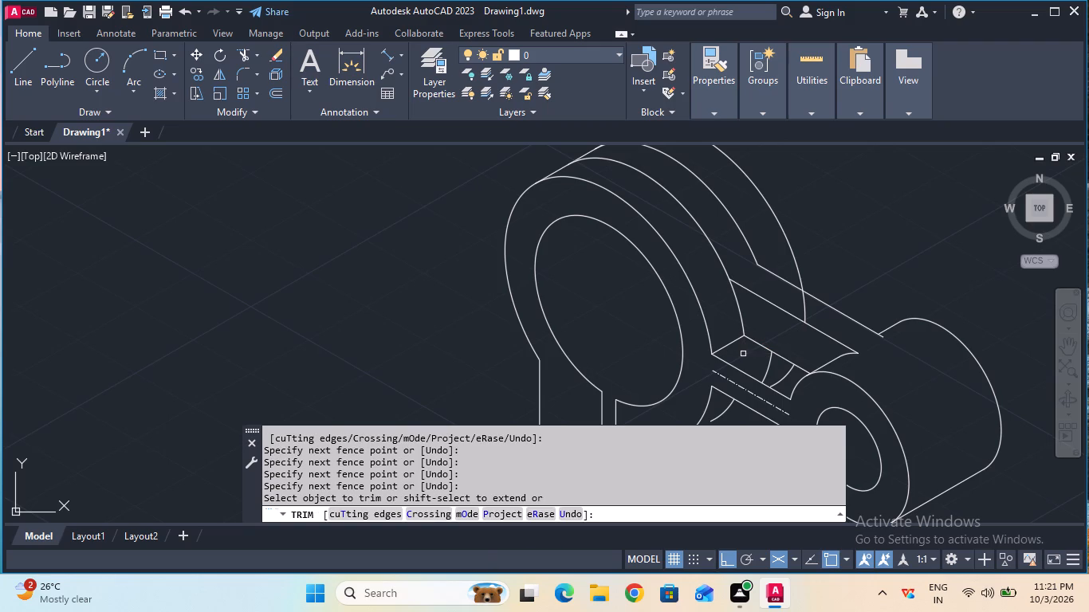
click(766, 365)
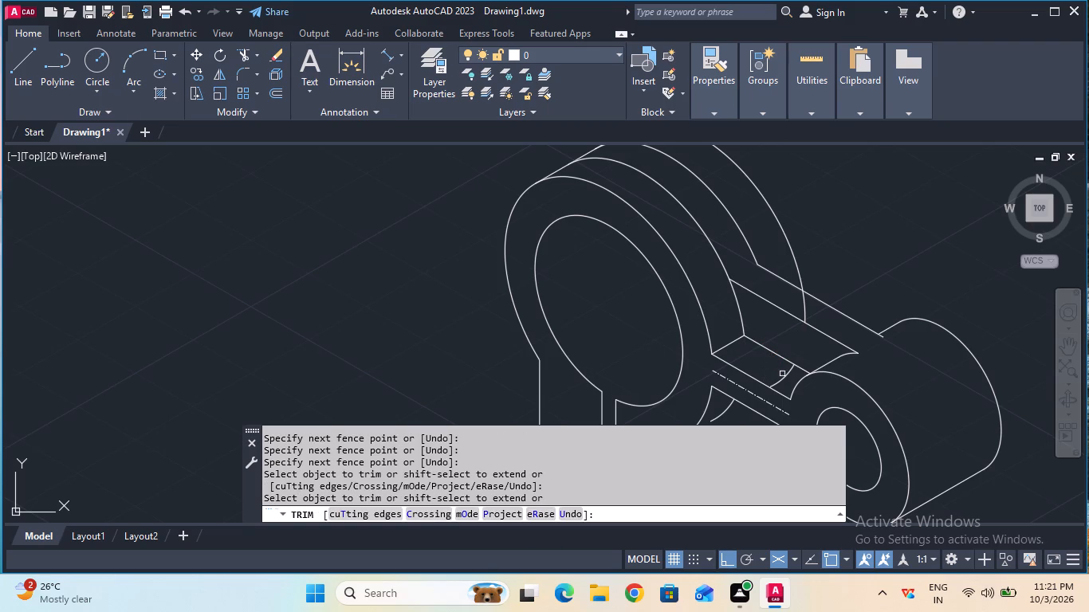
click(785, 378)
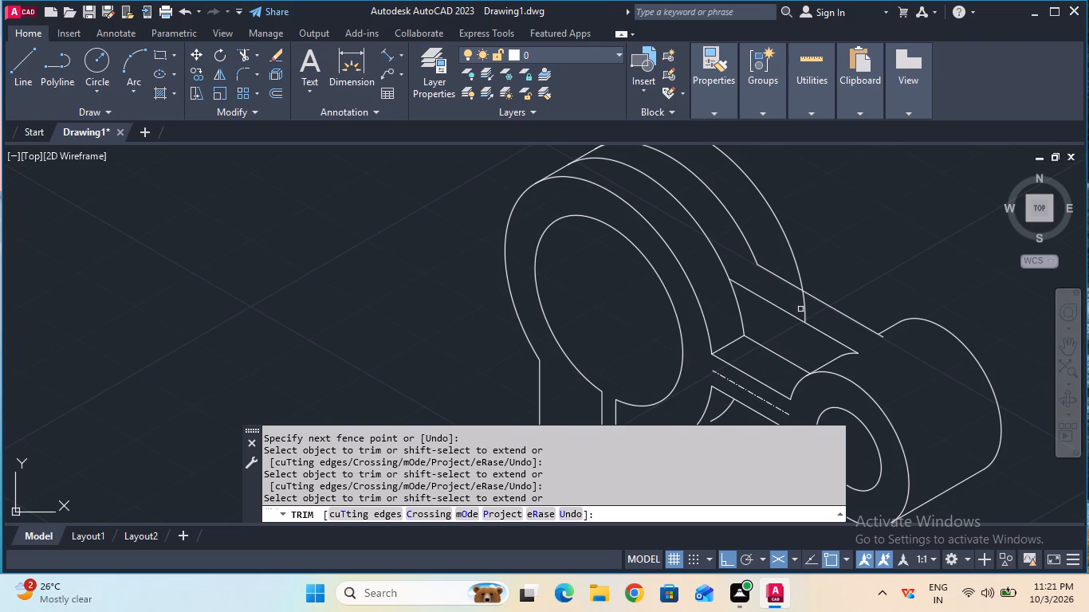
click(804, 309)
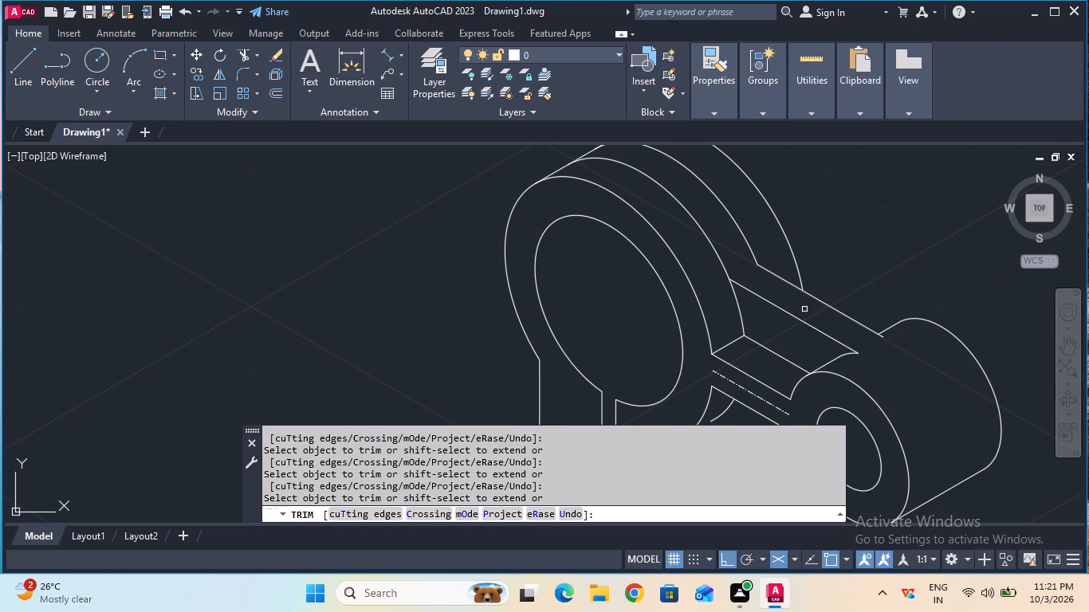
Trim away the two intermediate depth arcs across the collar's outer surface above the arm.
click(744, 237)
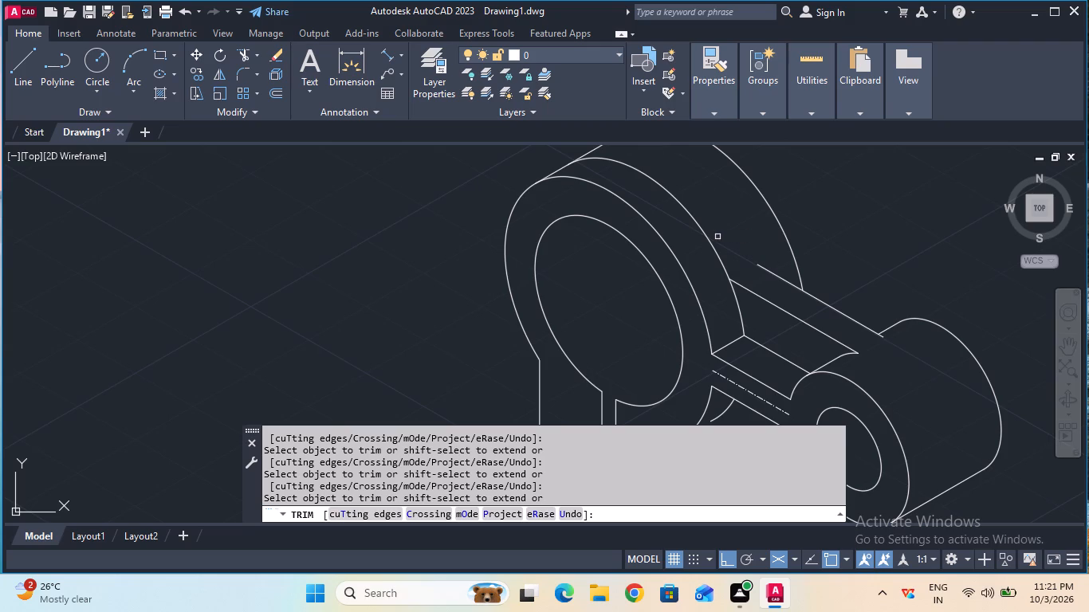
click(705, 237)
ctrl+scroll(705, 237, down, 1)
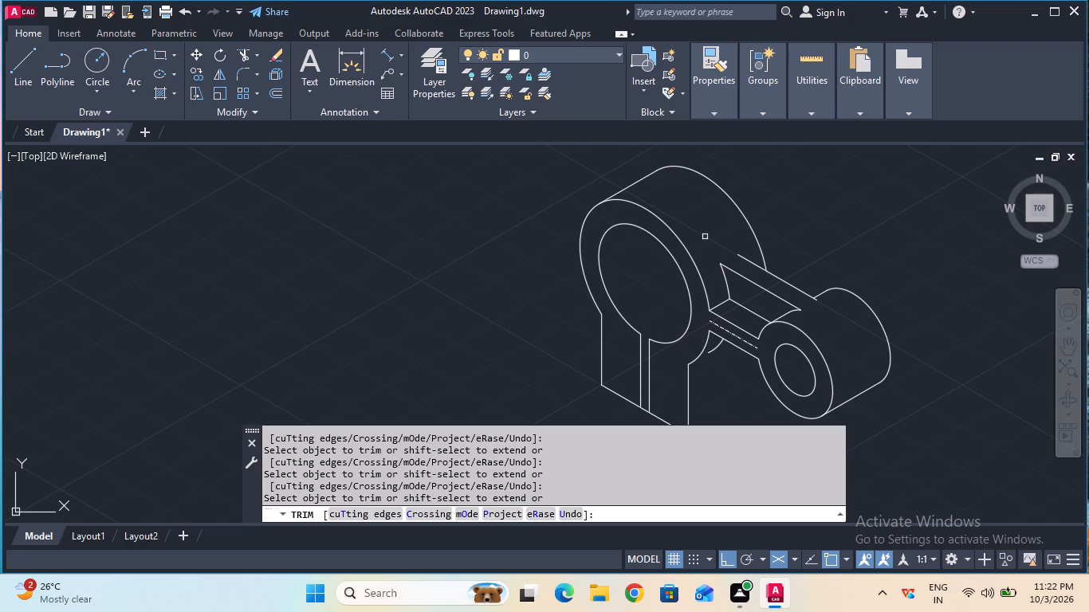
key(Escape)
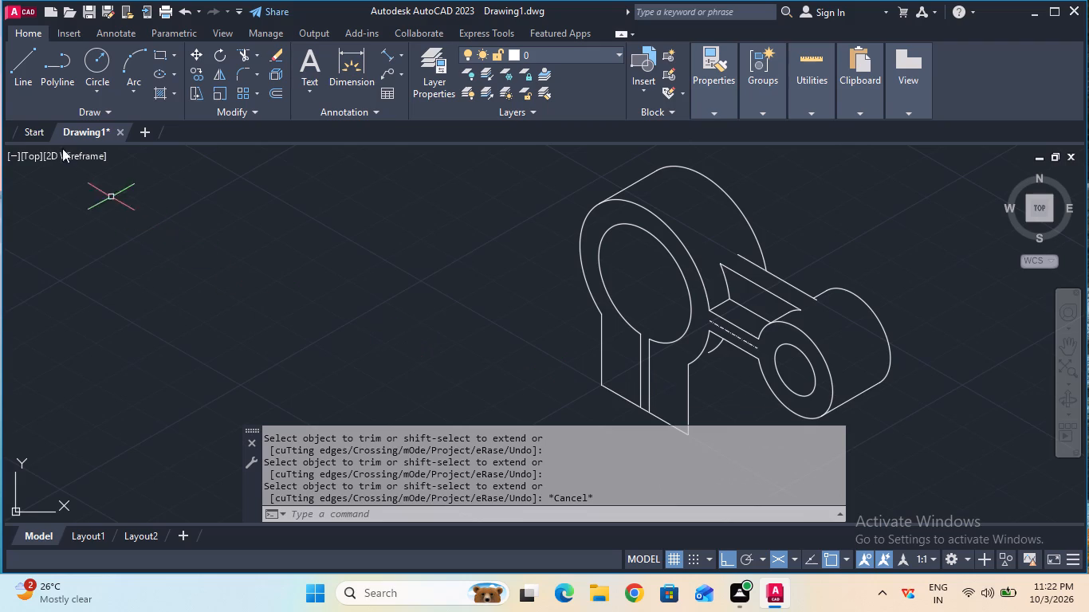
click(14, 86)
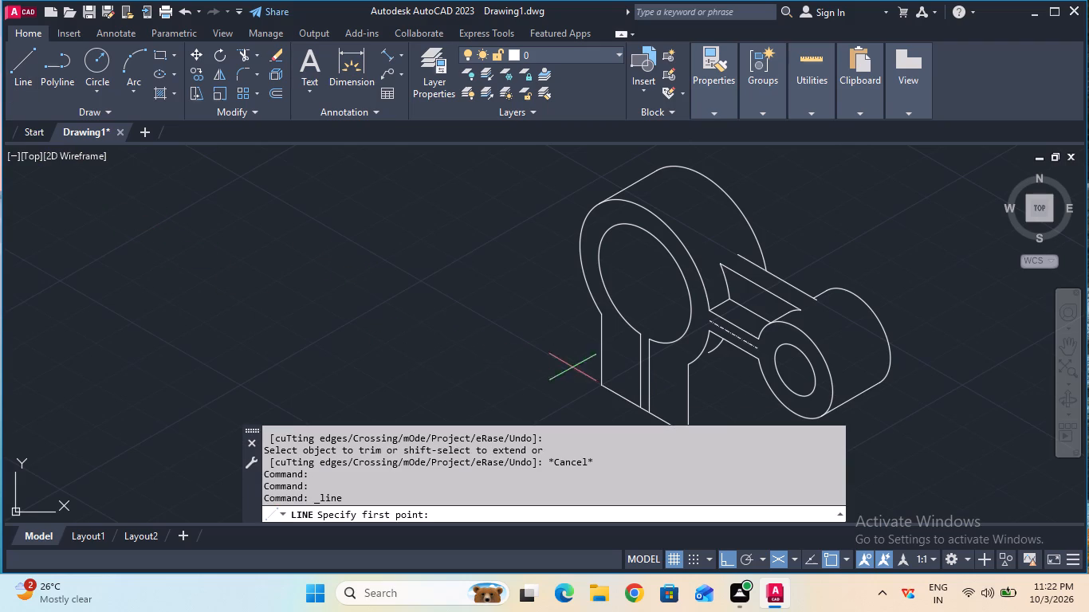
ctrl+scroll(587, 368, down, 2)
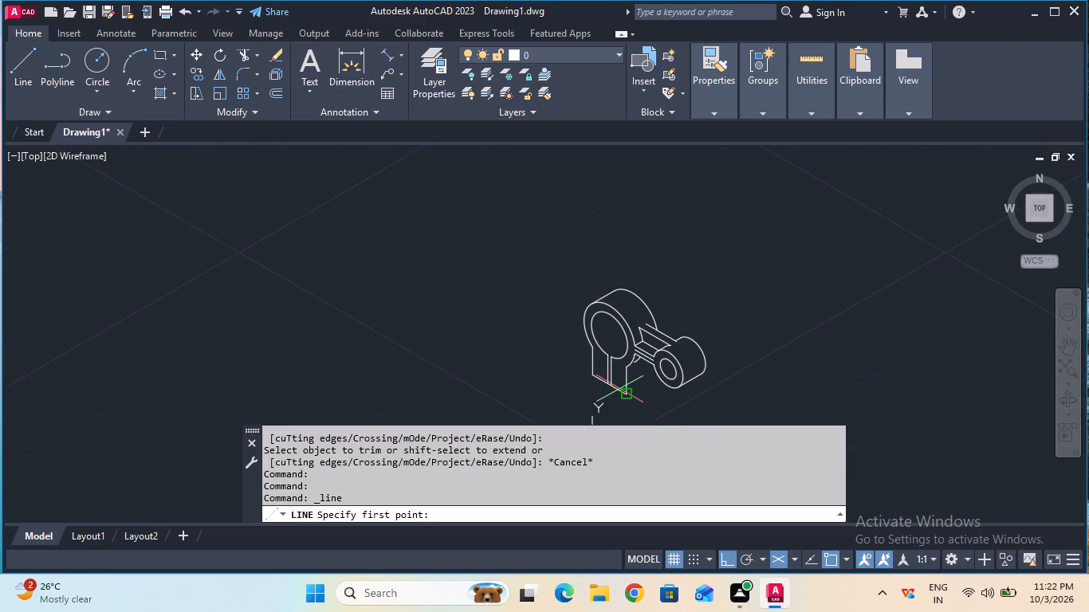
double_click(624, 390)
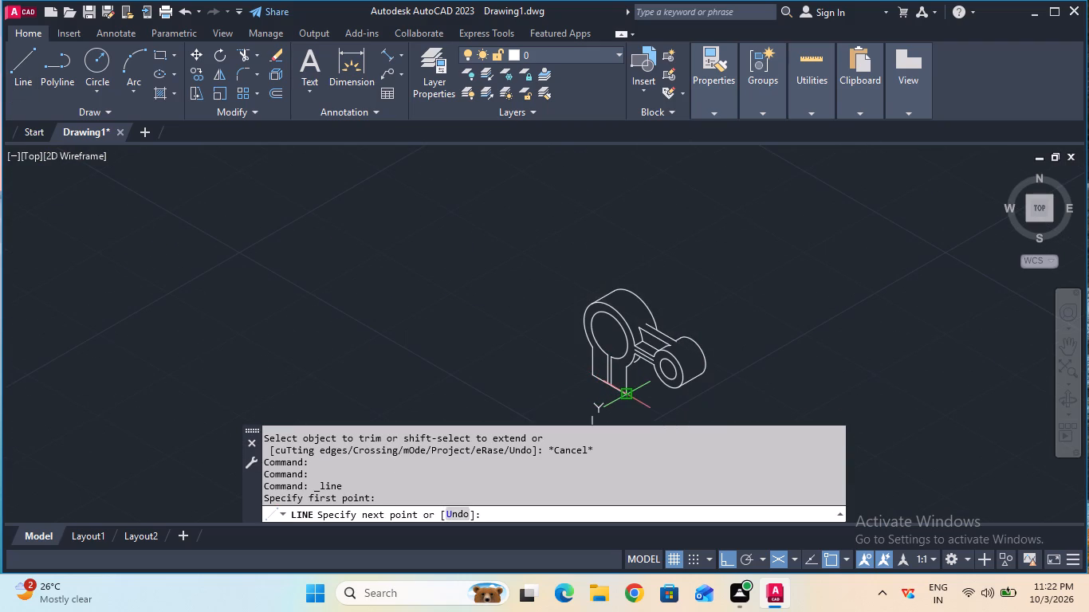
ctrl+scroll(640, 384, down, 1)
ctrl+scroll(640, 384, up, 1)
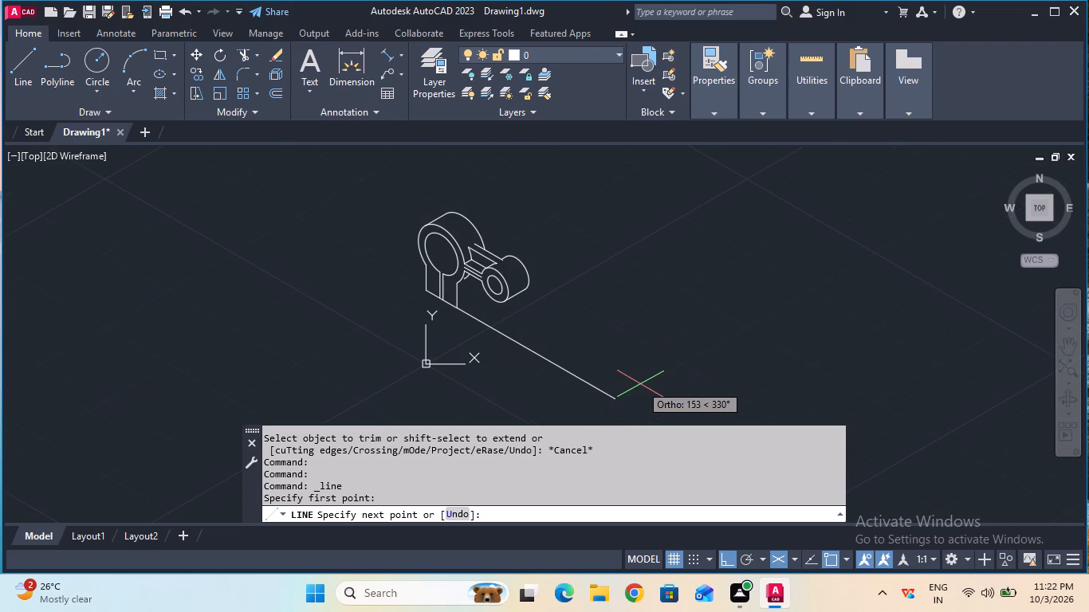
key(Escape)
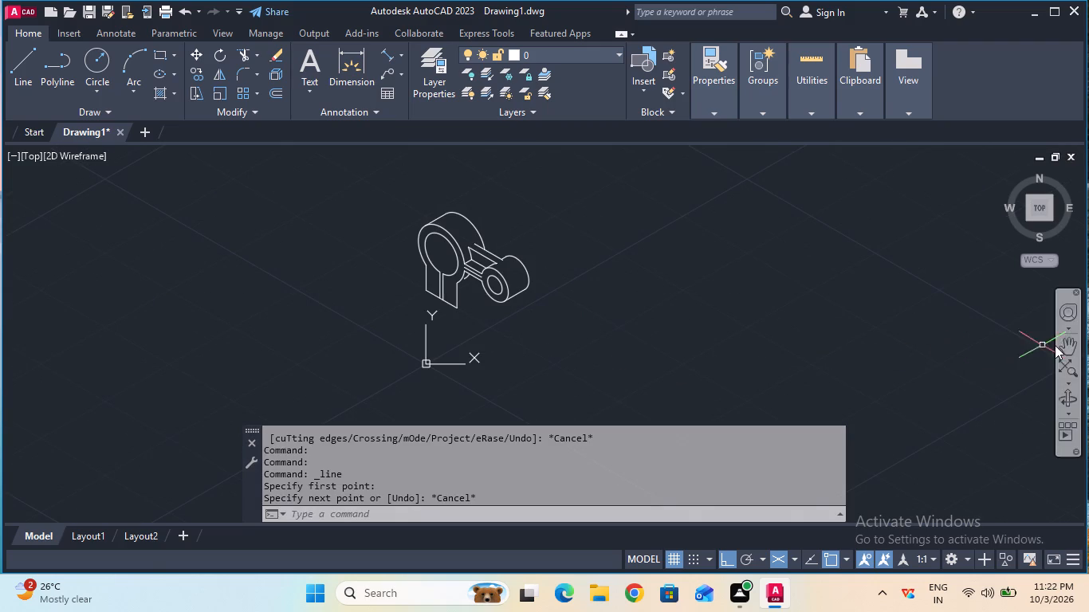
Draw a 20 mm line at 30° from the bottom front corner of the collar's split leg nearest the arm.
click(1063, 345)
drag(411, 296, 483, 325)
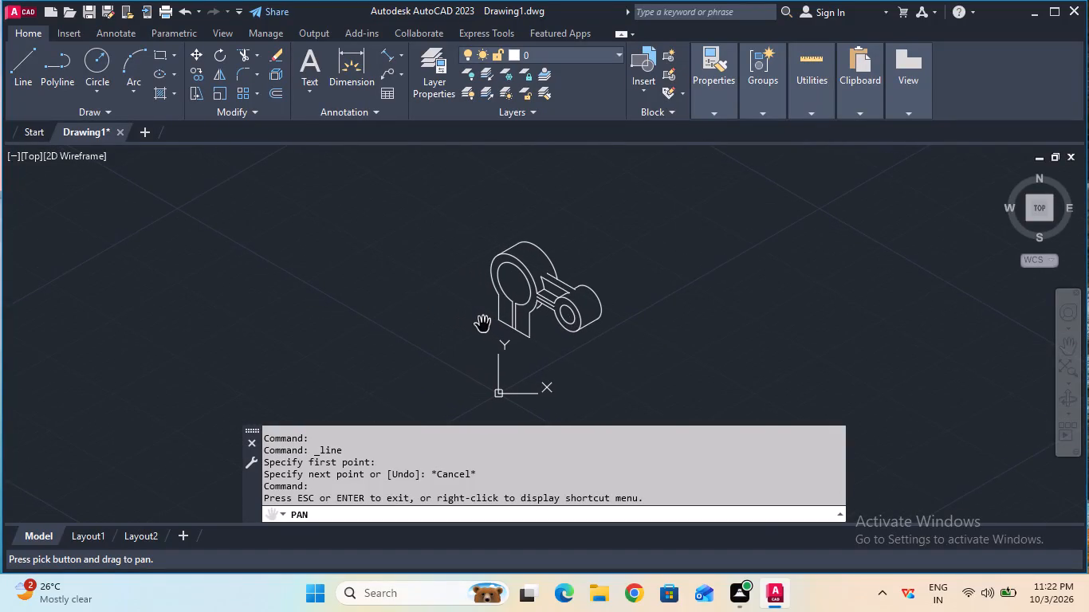
ctrl+scroll(529, 317, up, 3)
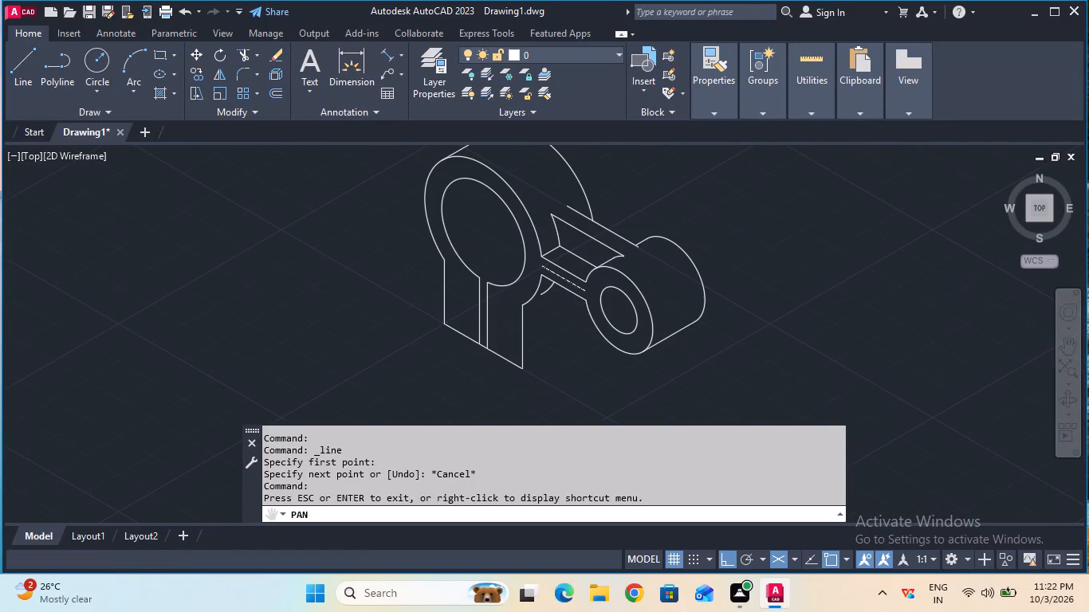
key(Escape)
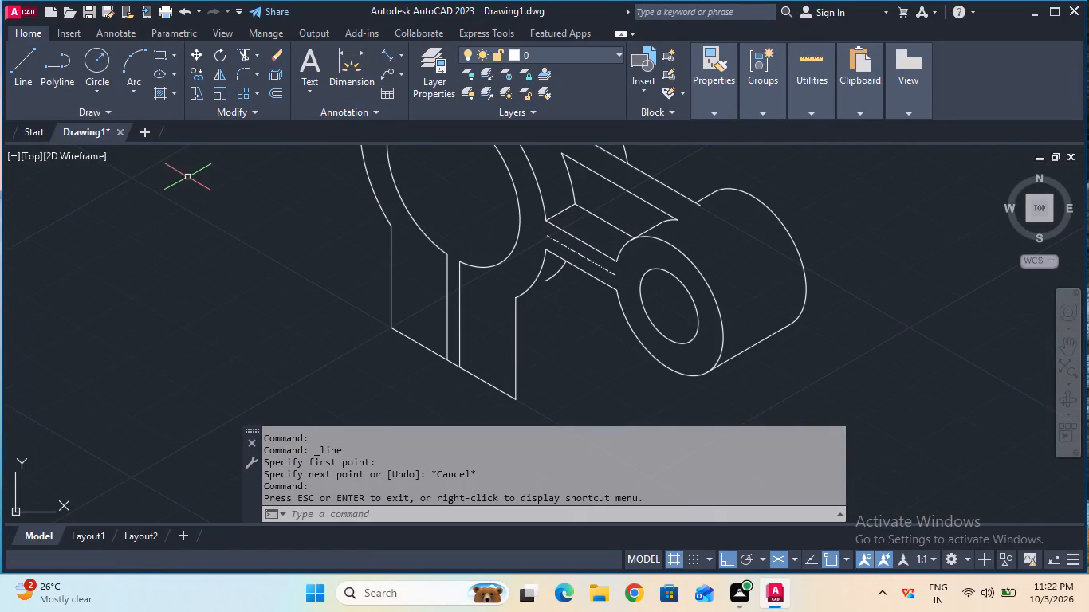
click(14, 87)
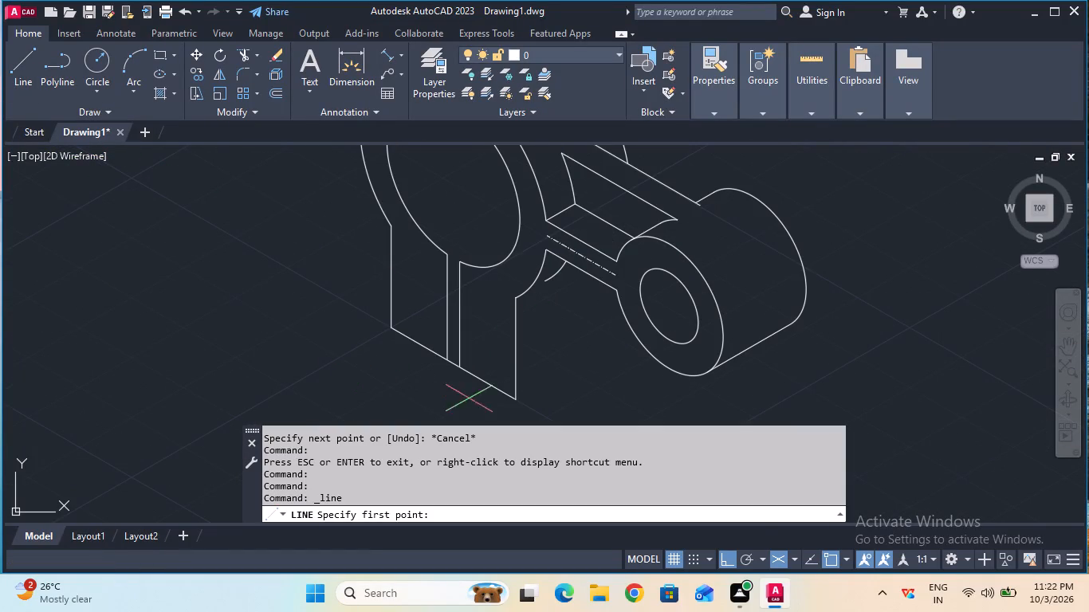
click(518, 398)
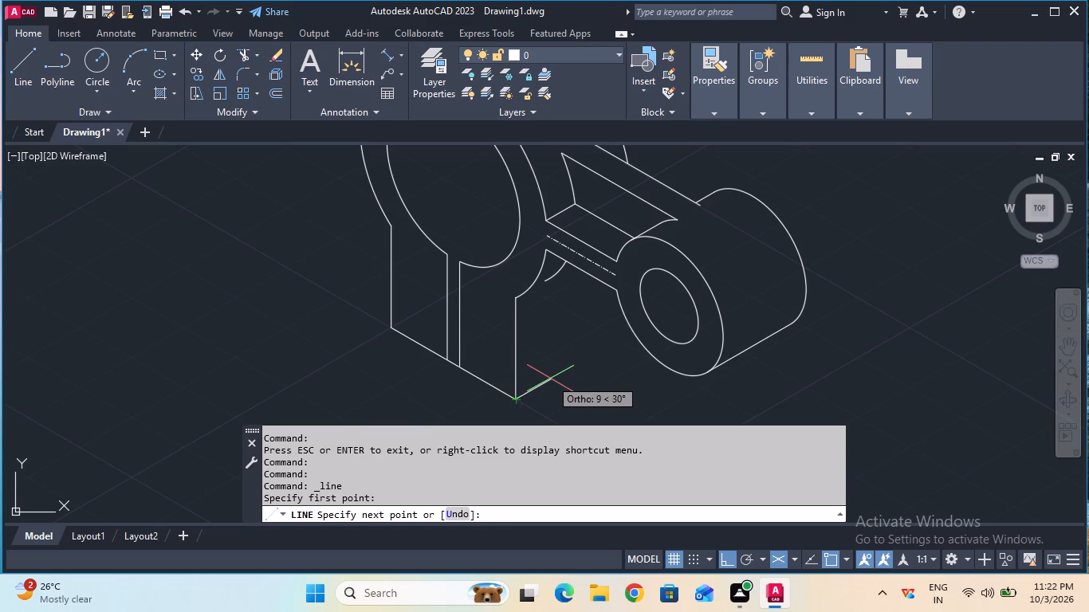
key(2)
key(0)
key(Return)
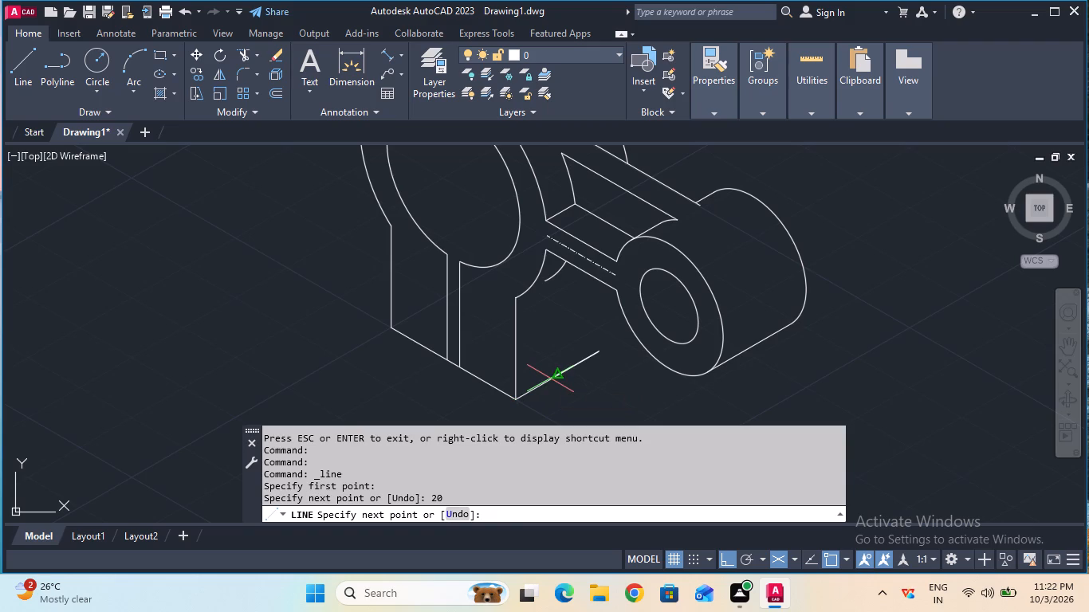
key(Escape)
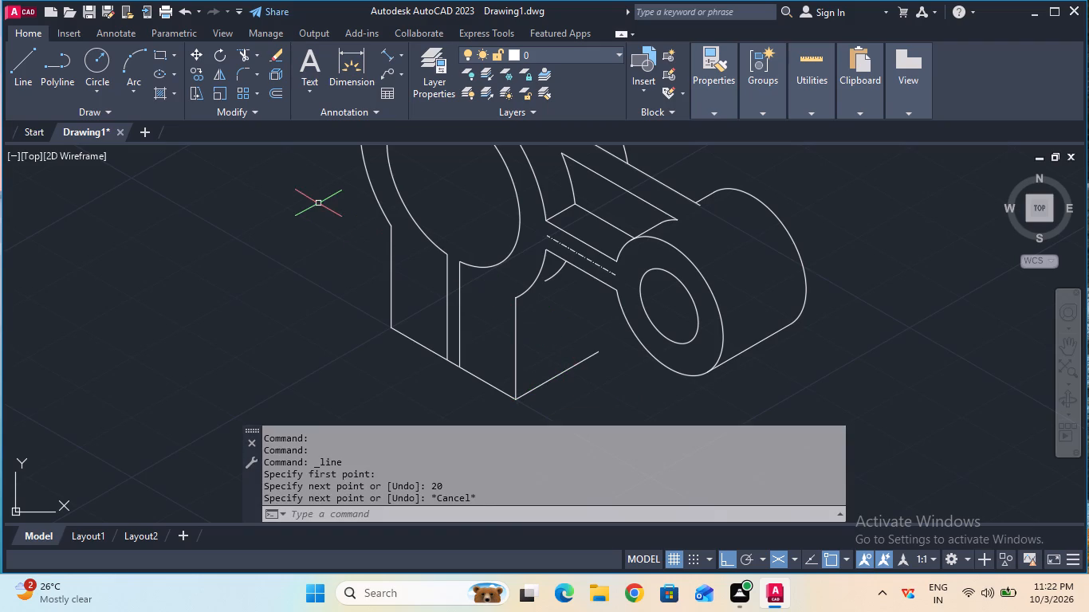
Draw an 11 mm line at 330° from the short depth arc beneath the arm toward the end boss.
click(28, 72)
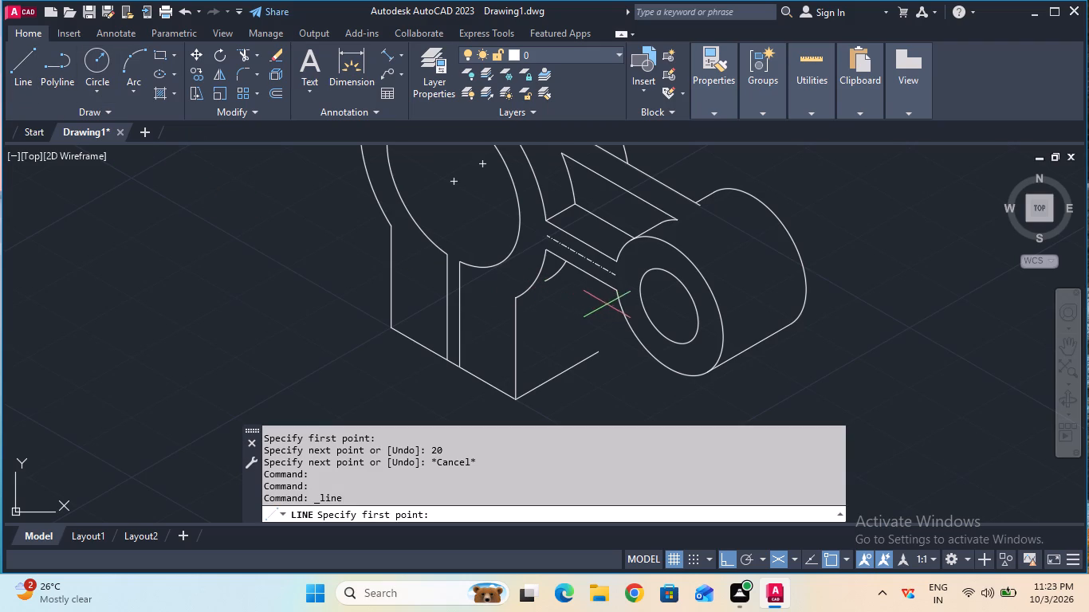
click(558, 277)
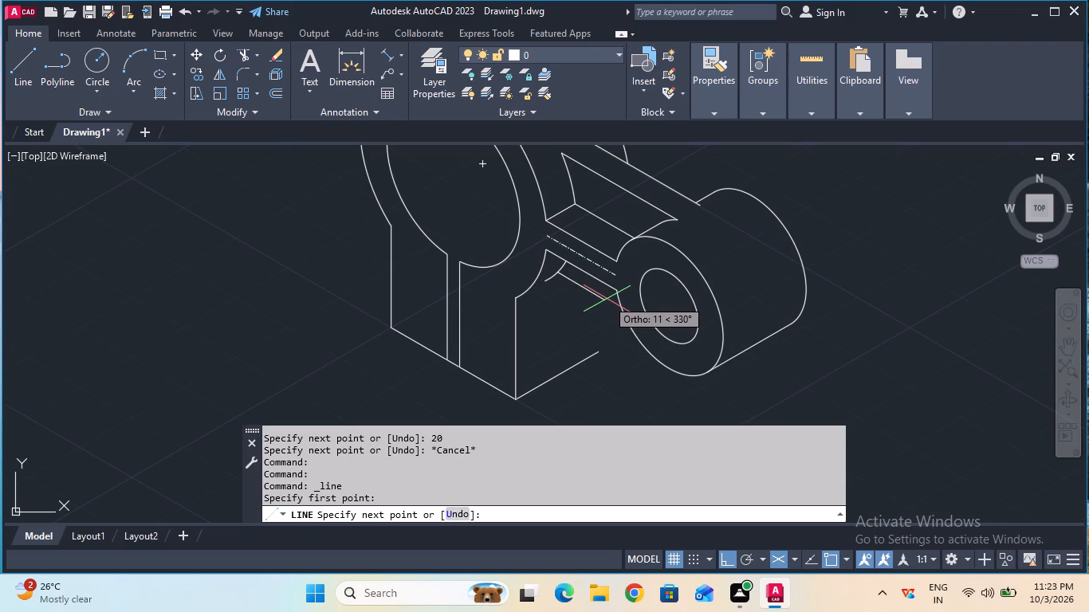
text(11)
key(Return)
key(Escape)
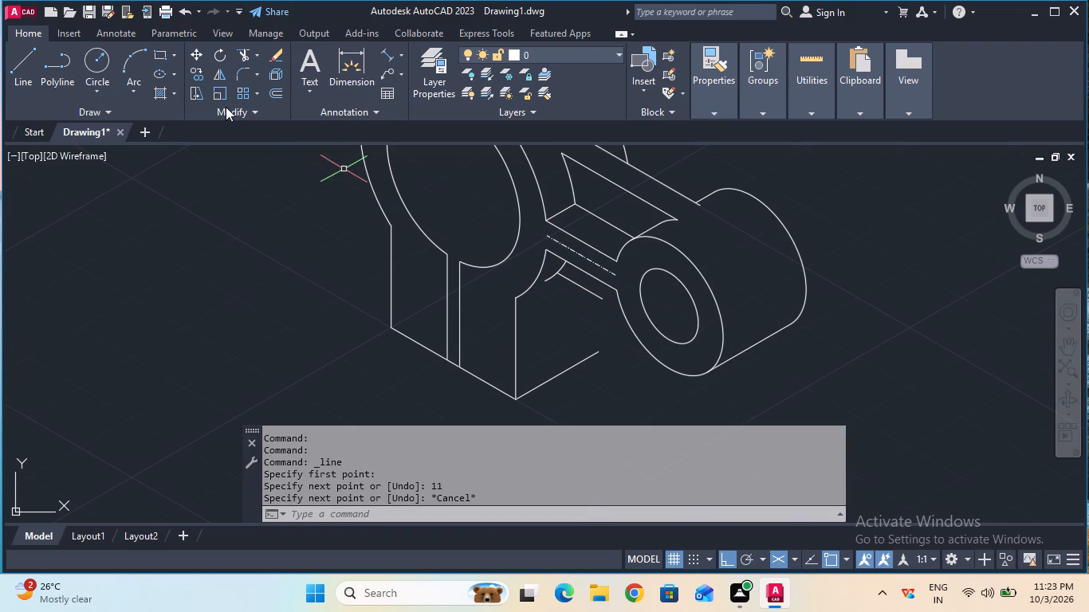
Extend the 11 mm line beneath the arm to the end boss's front outer edge.
click(253, 57)
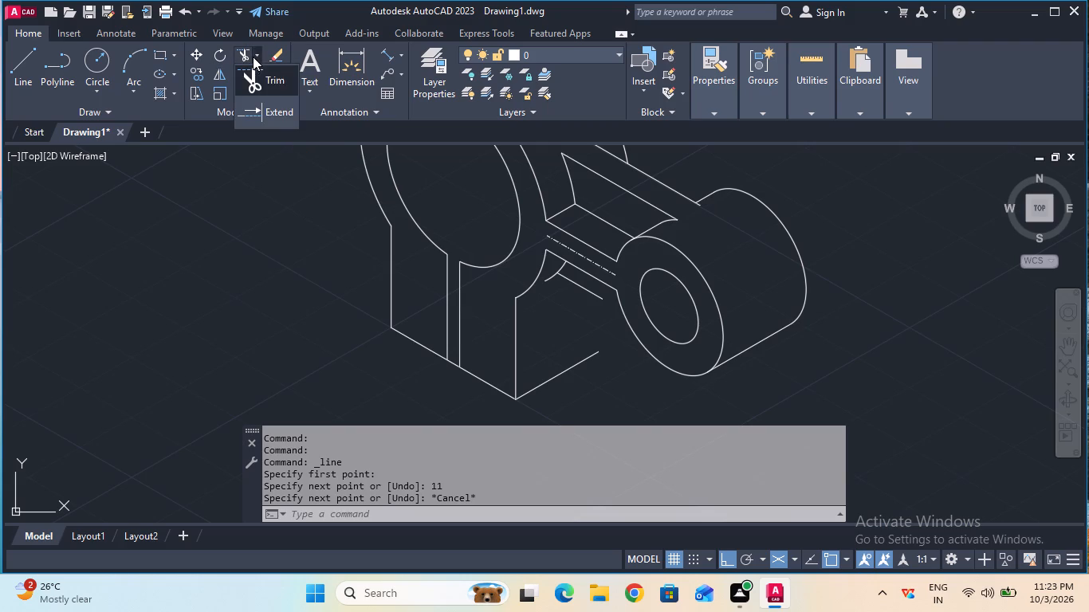
click(274, 105)
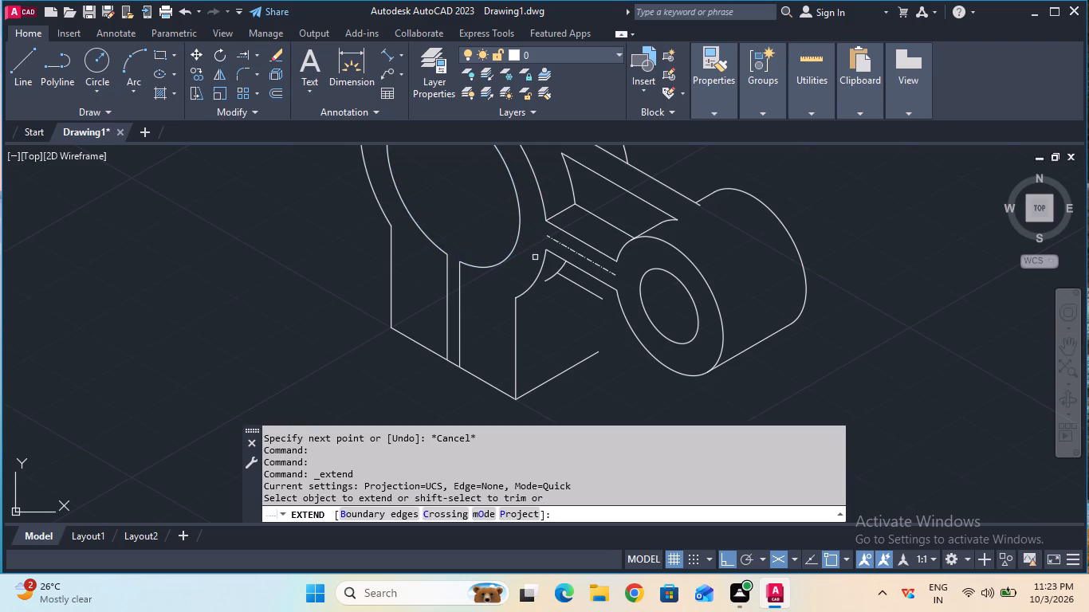
click(600, 300)
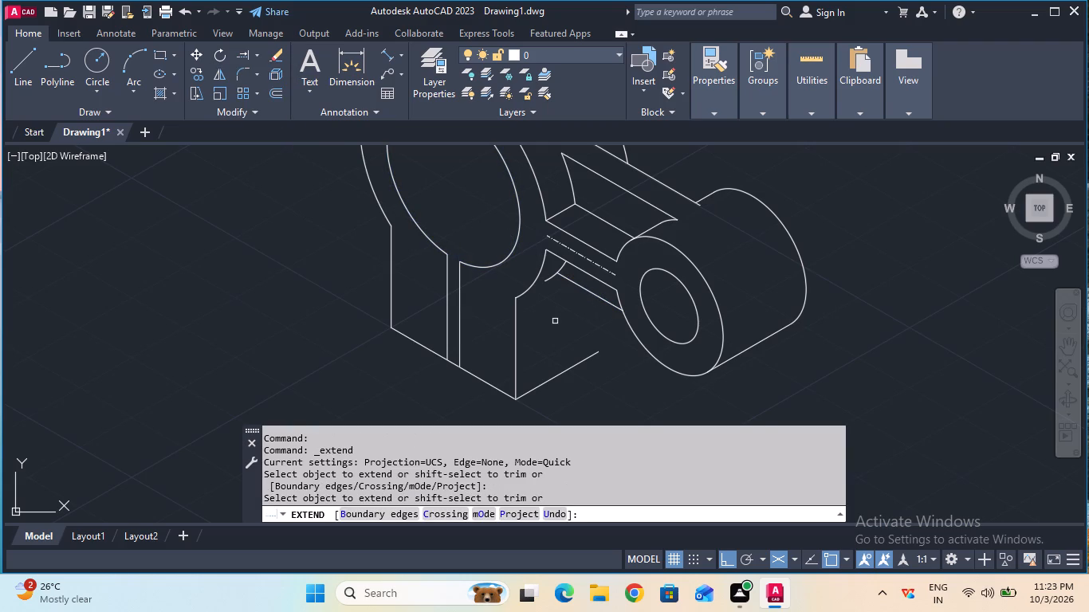
key(Escape)
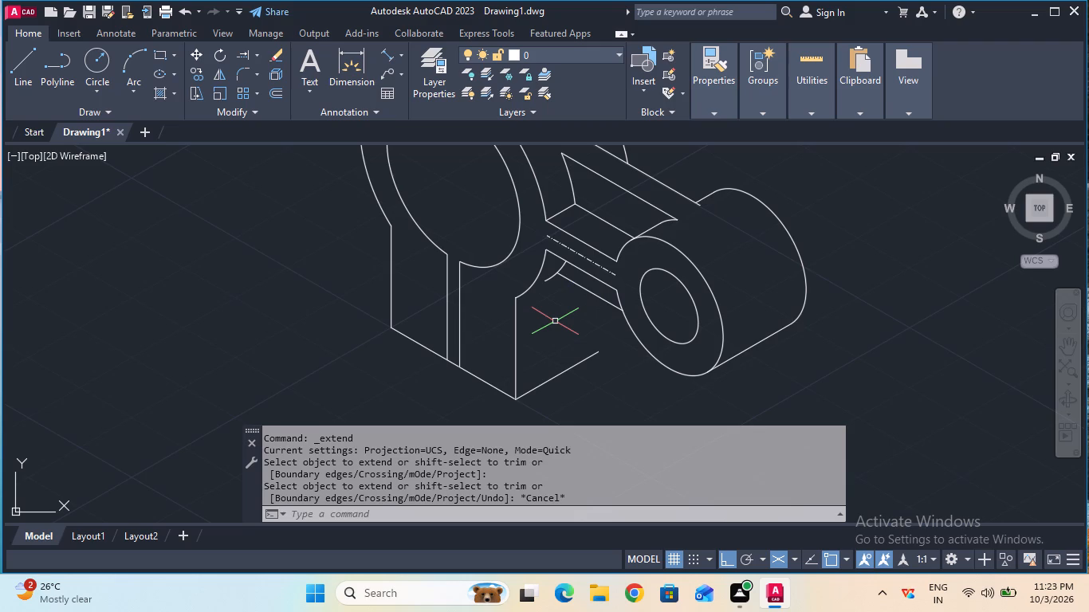
Draw a line at 30° from the top of the leg's front vertical edge to the lower end of the short depth arc.
click(18, 76)
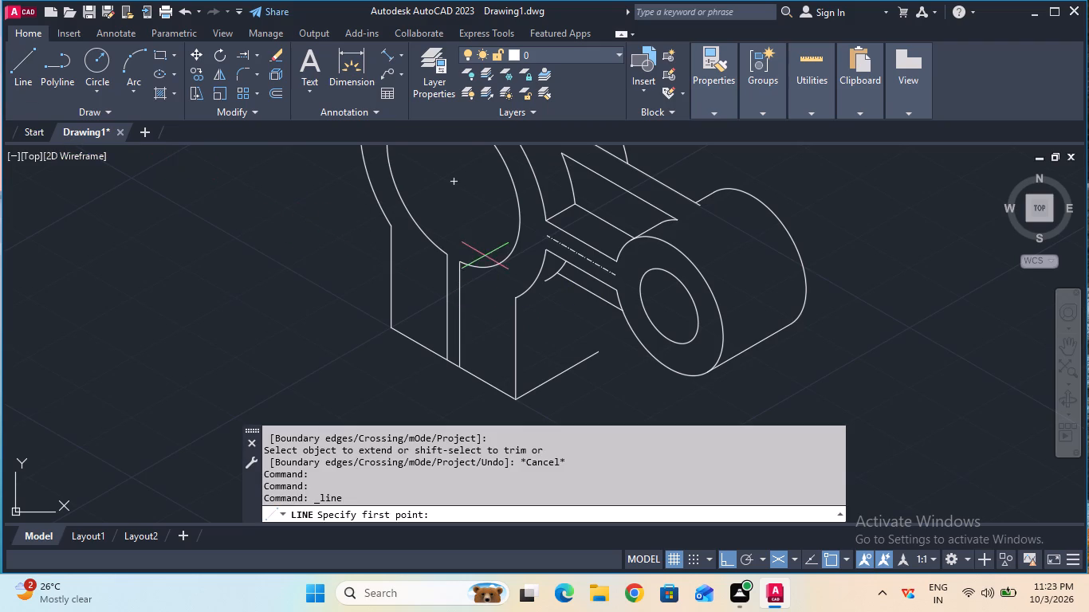
click(524, 298)
click(547, 286)
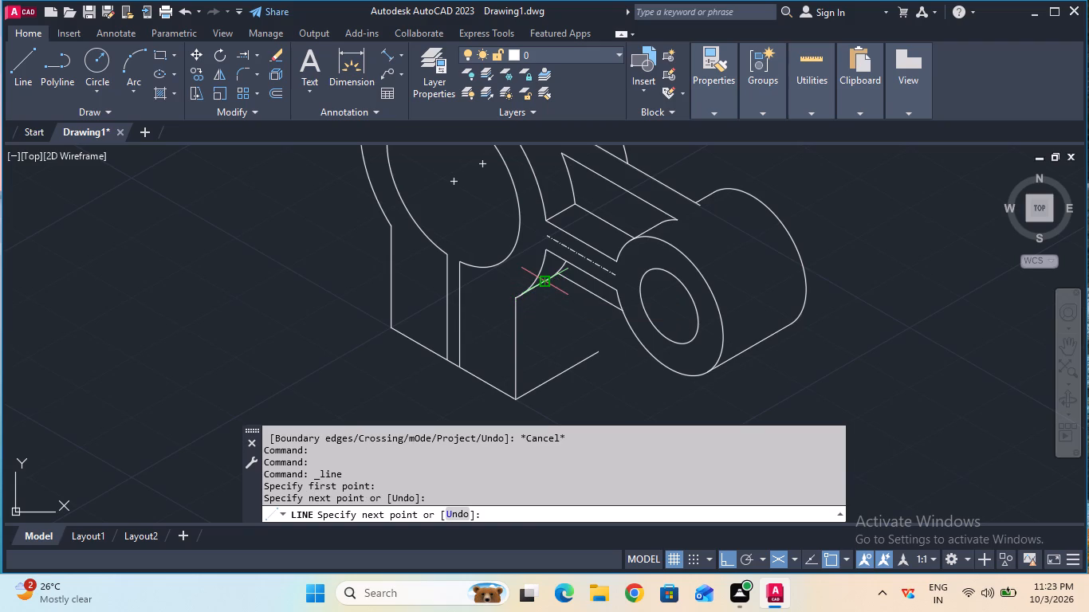
key(Escape)
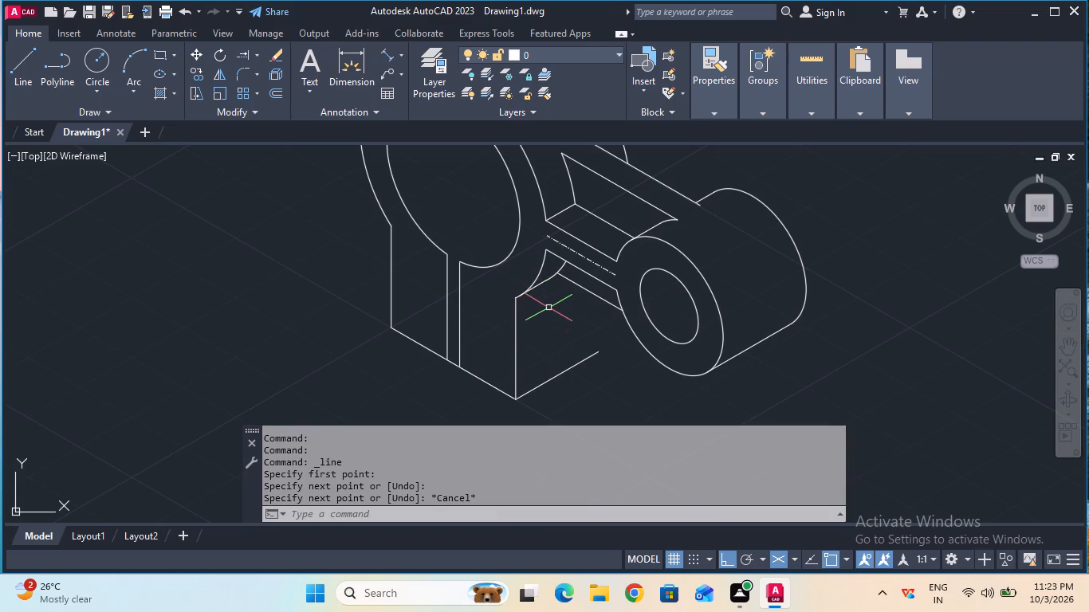
Draw a 10 mm vertical line upward on the right isoplane from the rear end of the leg's 20 mm bottom edge.
click(33, 92)
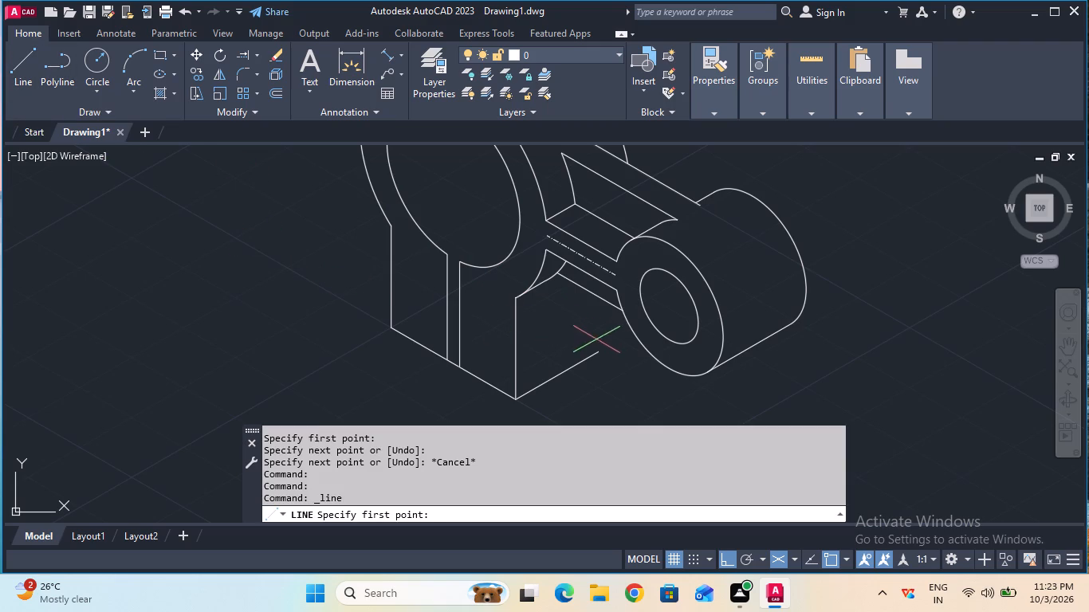
click(596, 354)
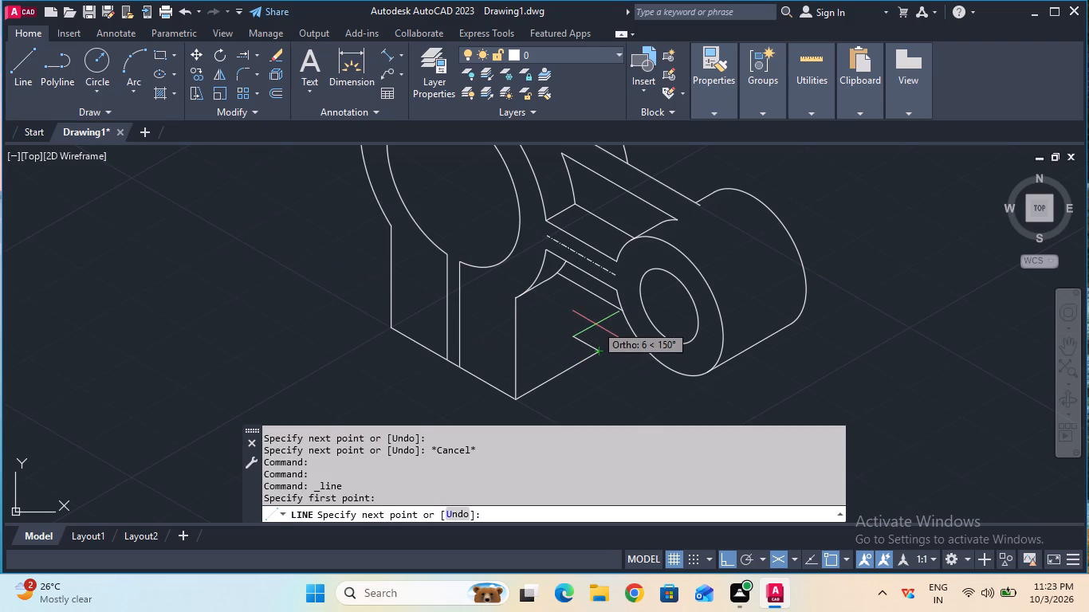
key(F5)
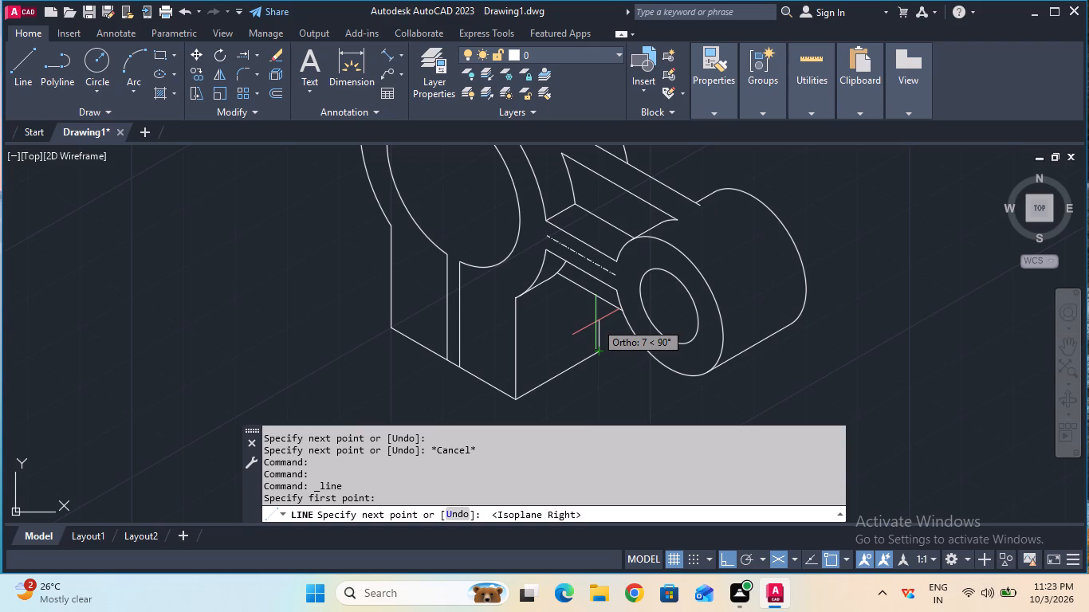
text(10)
key(Return)
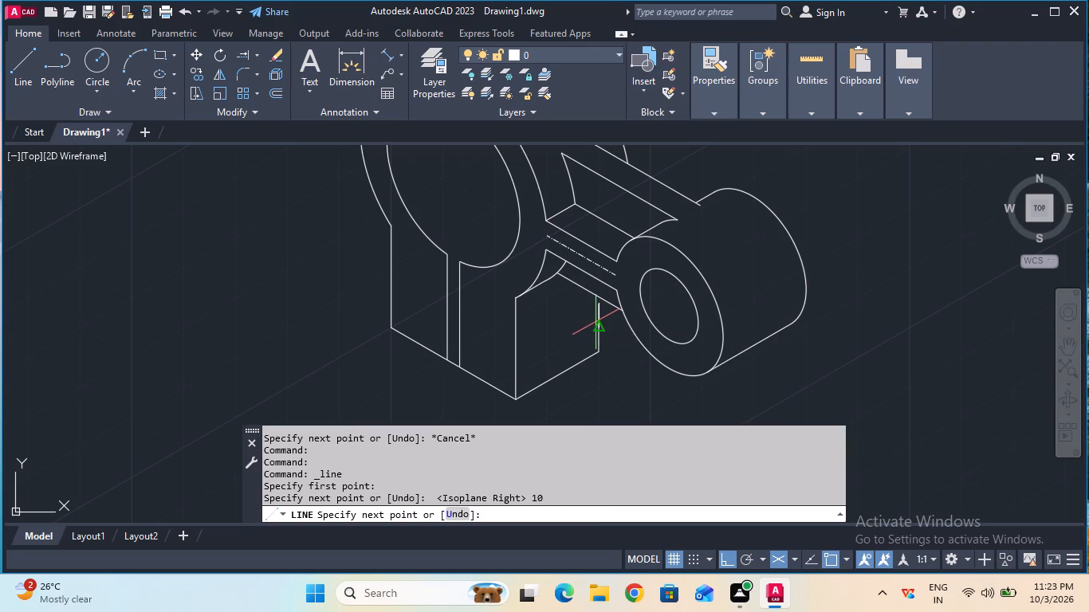
key(Escape)
drag(596, 322, 564, 328)
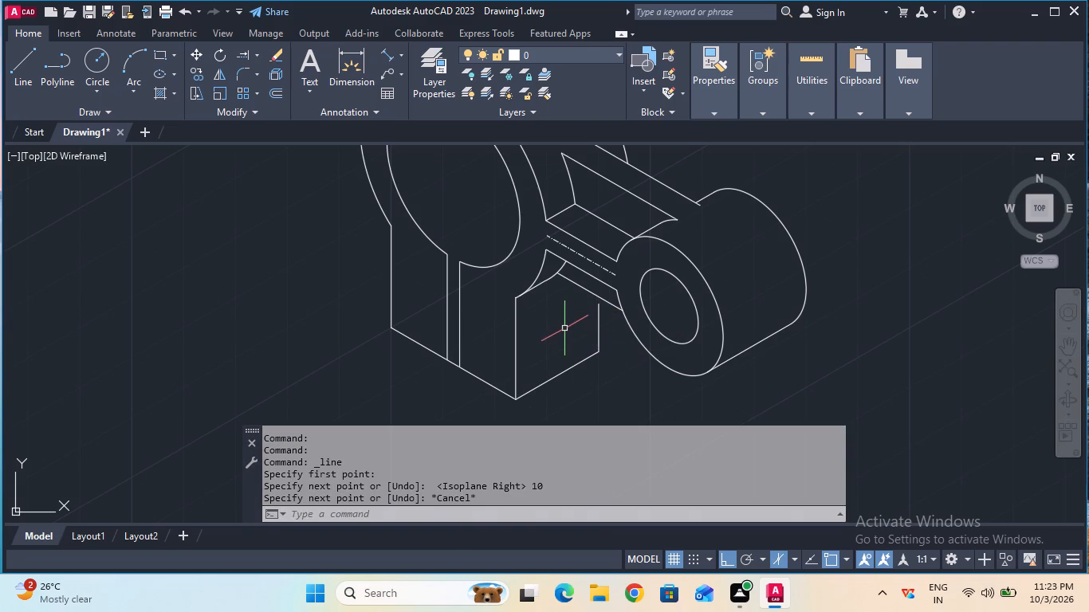
Extend the leg's 10 mm rear vertical edge up to the lower line beneath the arm.
click(247, 57)
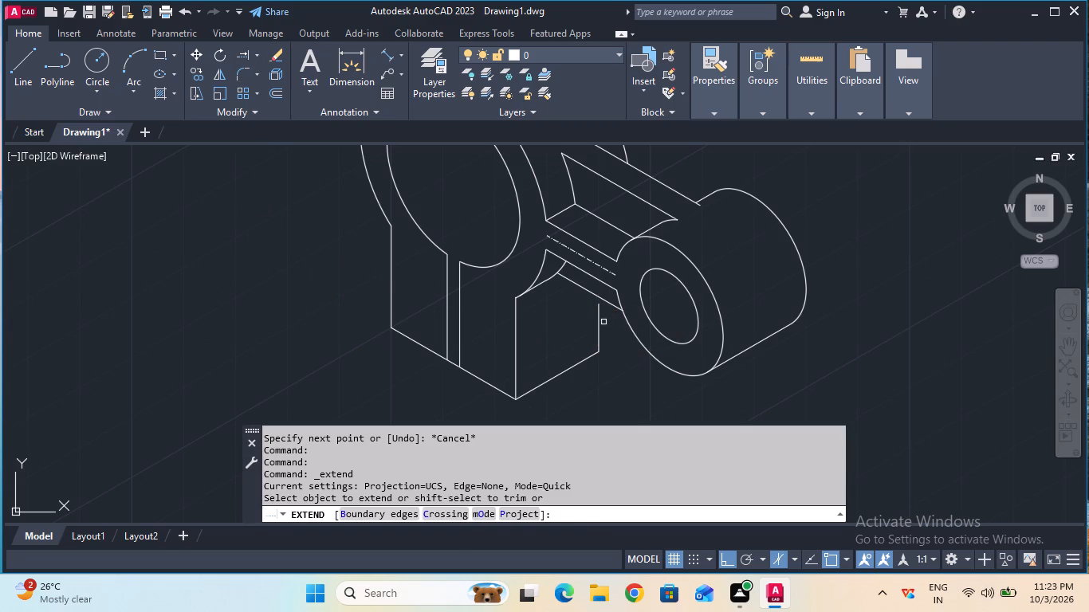
click(598, 320)
key(Escape)
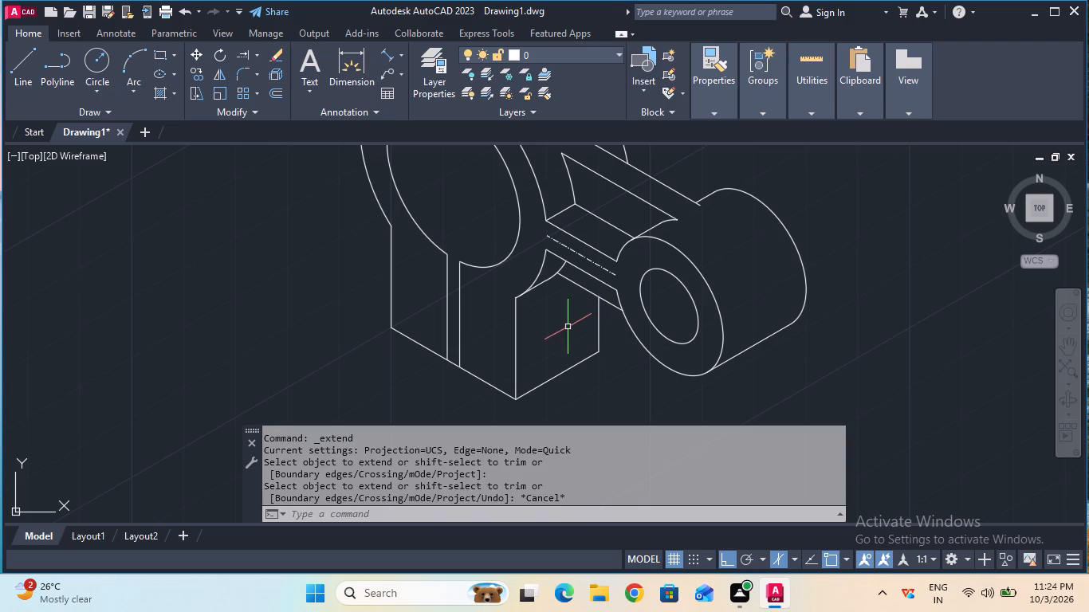
Copy the collar's inner bore arc 20 mm along 30° to form the bore's rear edge.
ctrl+scroll(568, 327, down, 1)
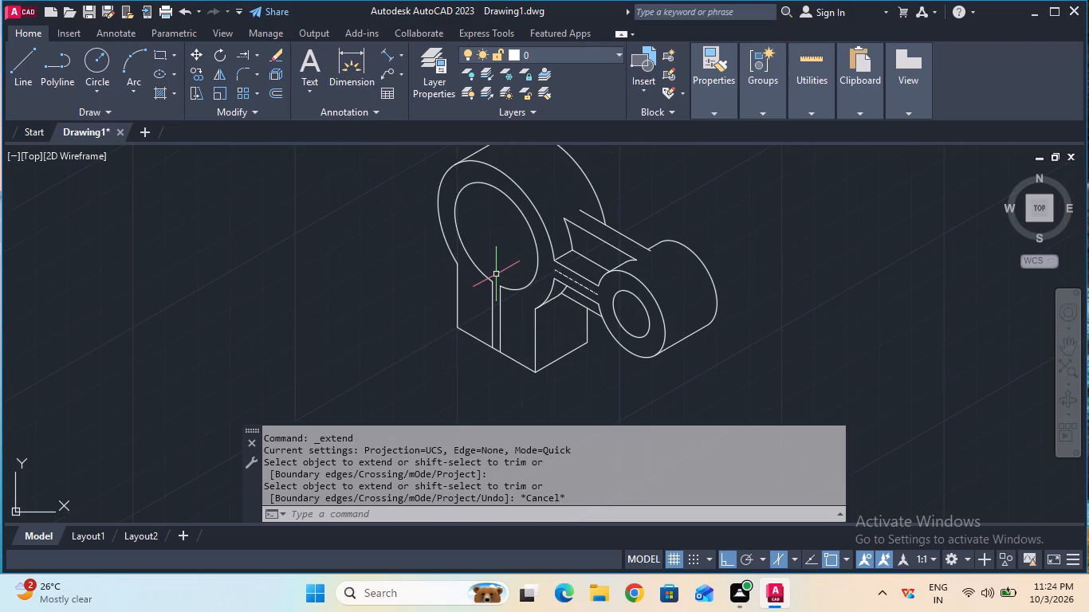
click(1063, 347)
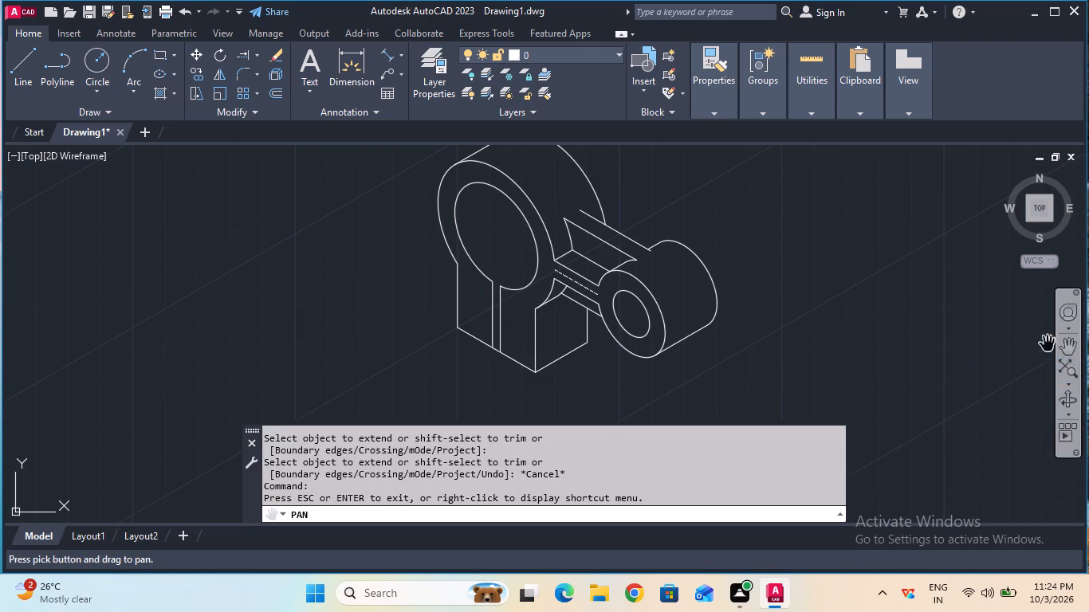
drag(593, 265, 639, 321)
key(Escape)
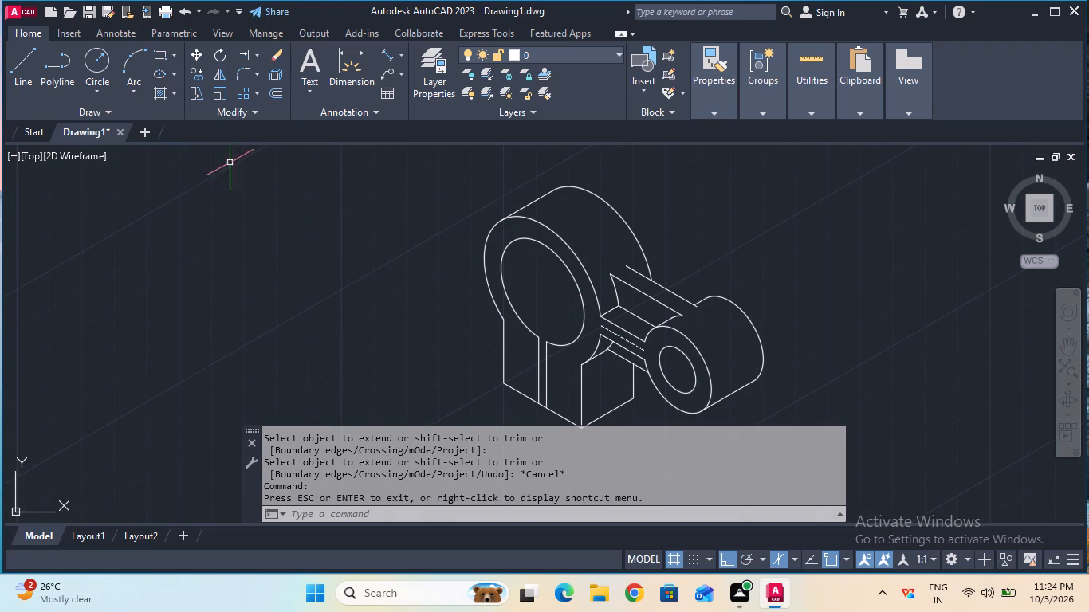
click(200, 79)
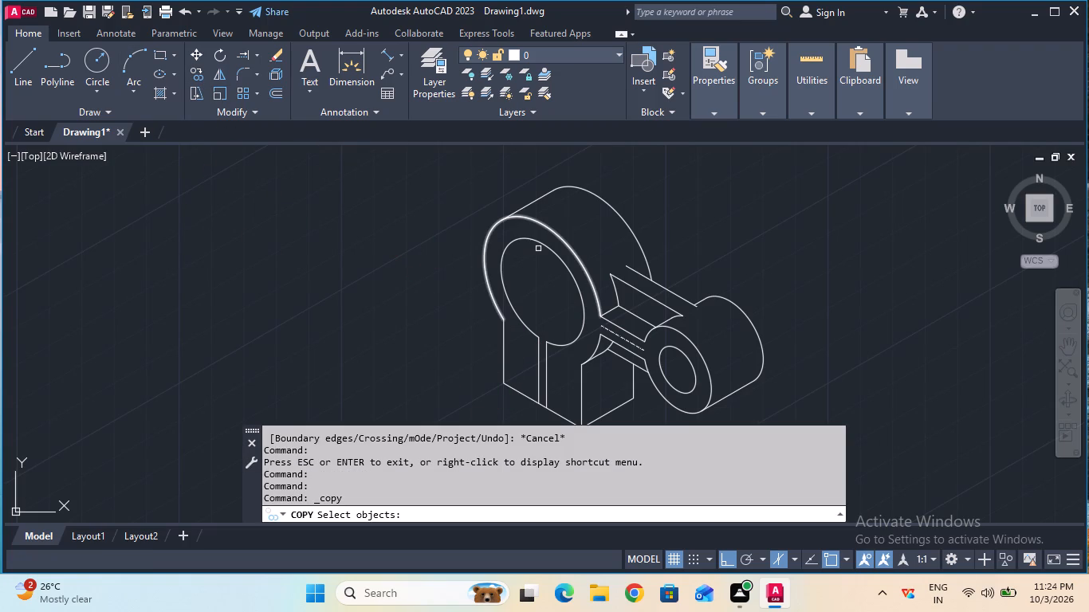
click(544, 247)
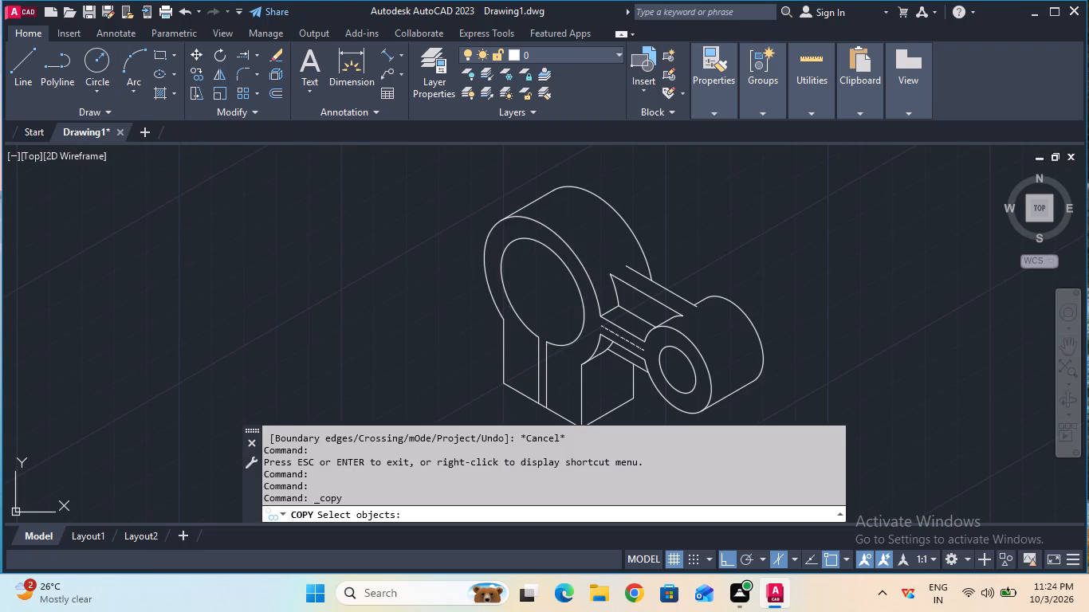
key(Return)
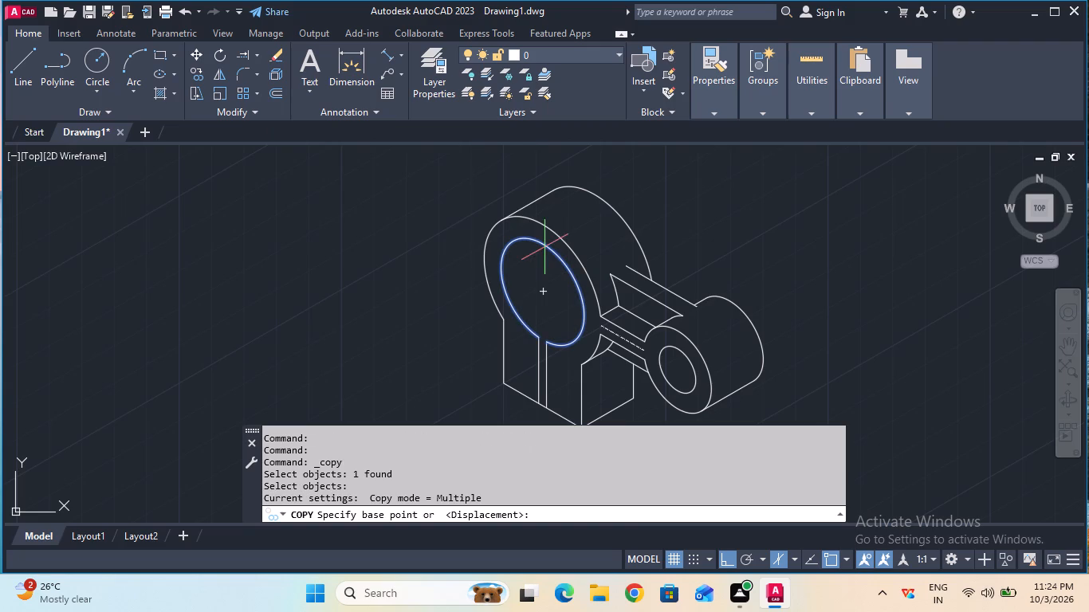
click(541, 288)
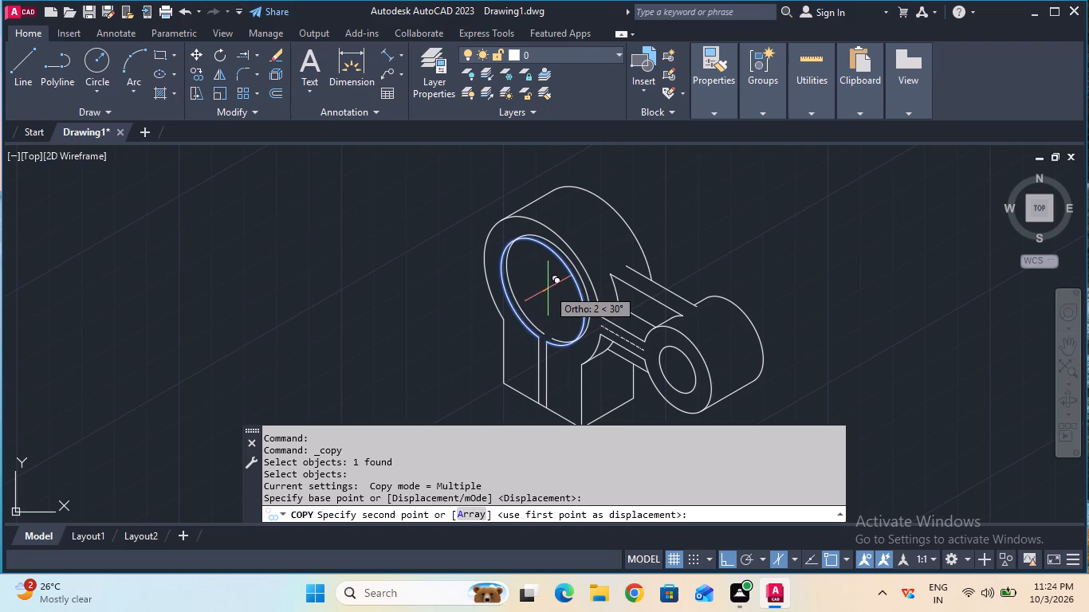
text(20)
key(Return)
key(Escape)
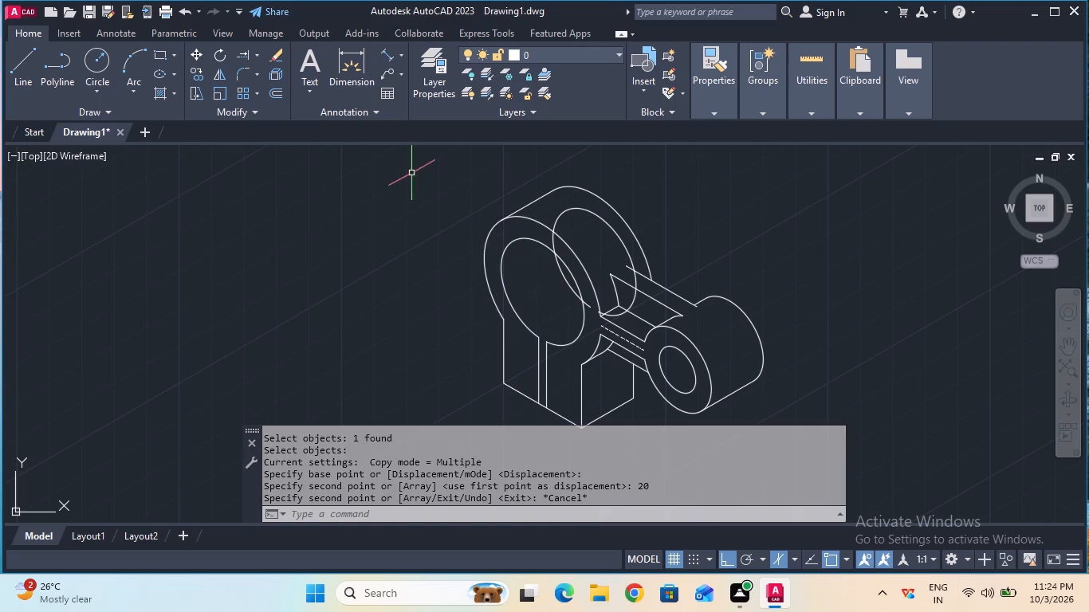
Trim the copied bore arc to the part seen through the front bore, removing its segments across the collar and arm.
click(260, 55)
click(267, 75)
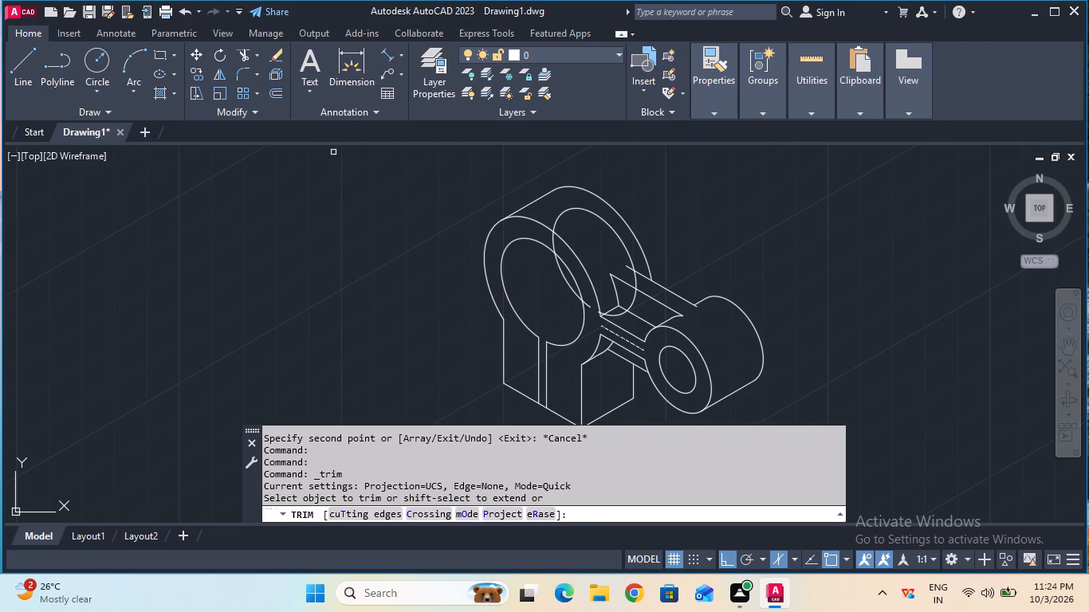
click(623, 242)
click(552, 245)
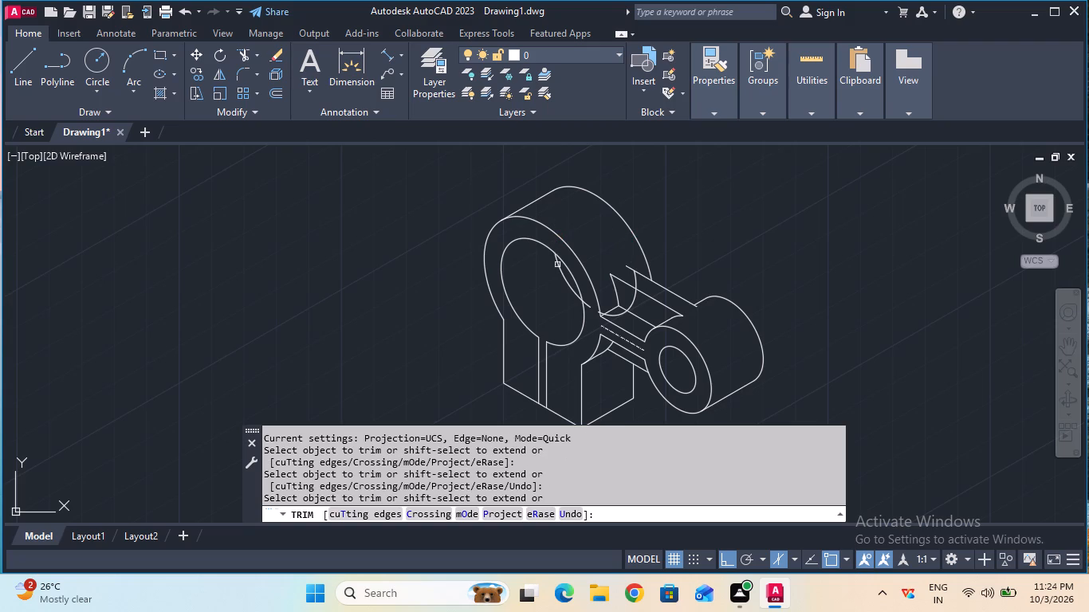
click(592, 308)
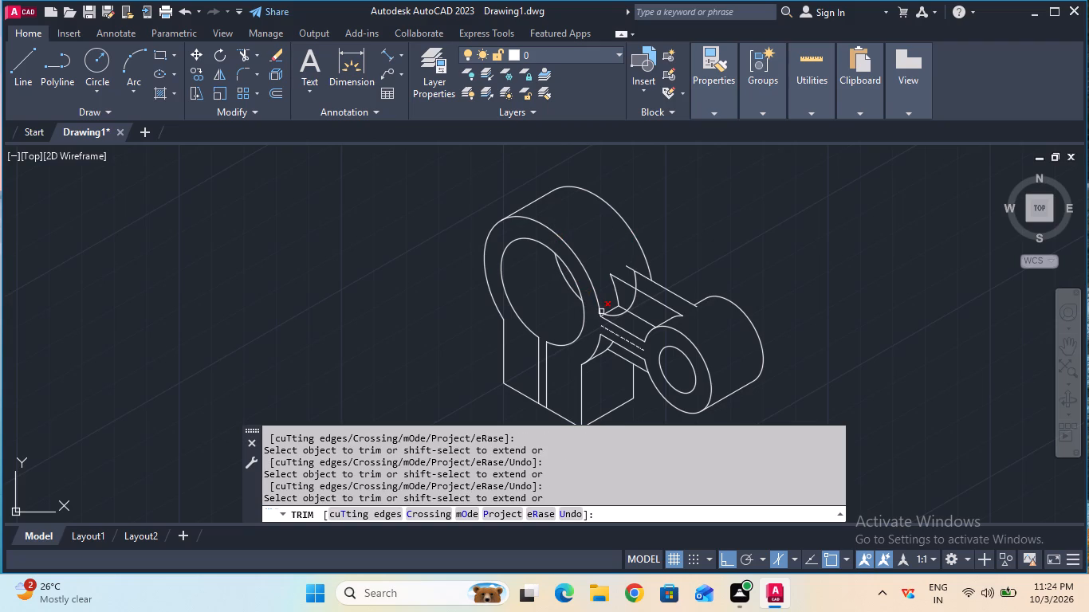
ctrl+scroll(601, 312, up, 2)
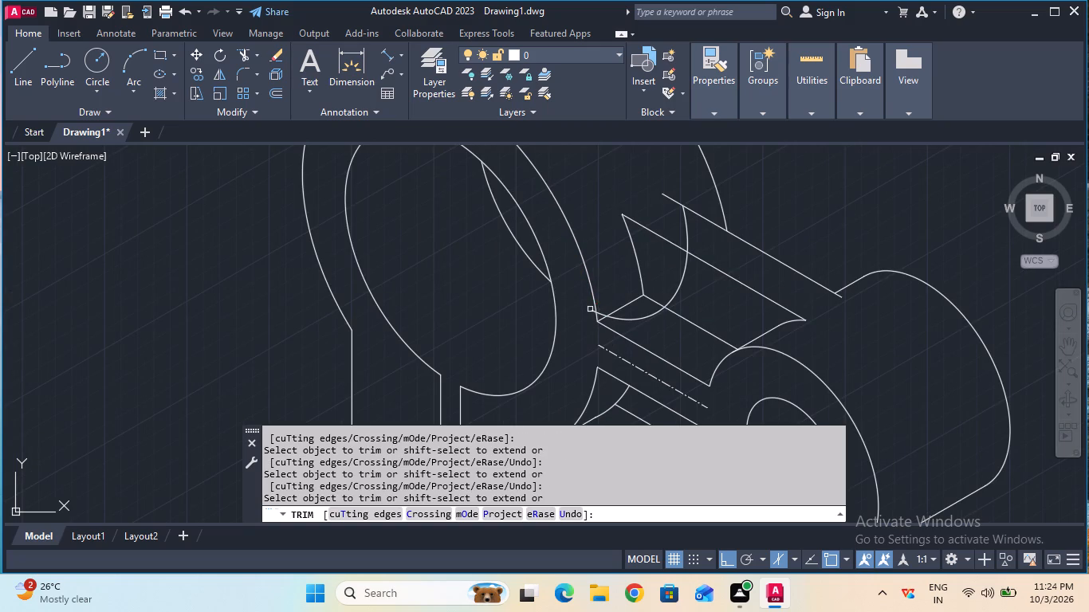
click(592, 310)
click(601, 313)
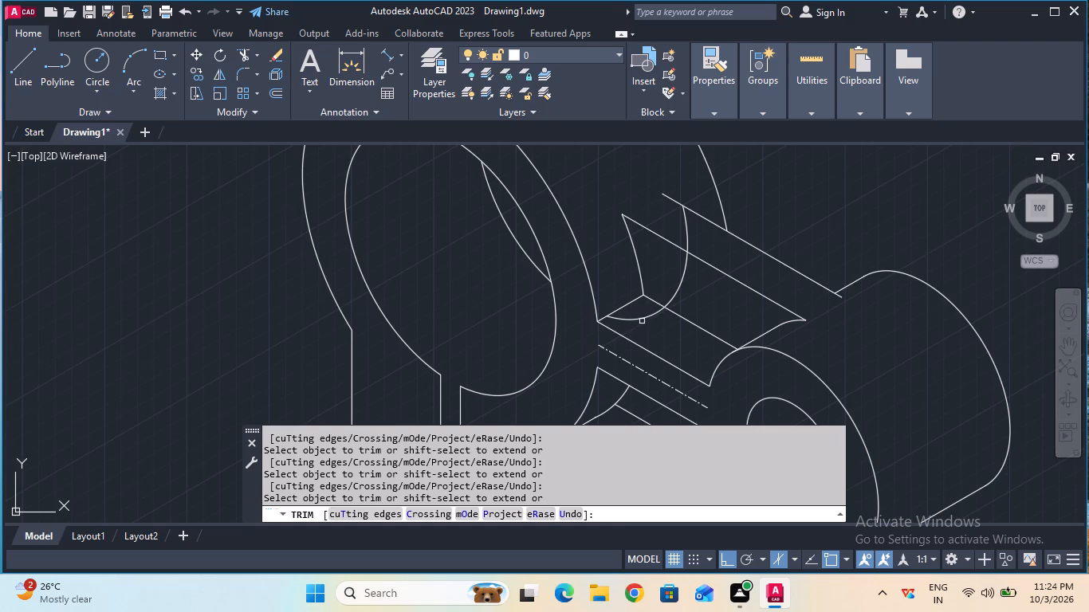
click(642, 319)
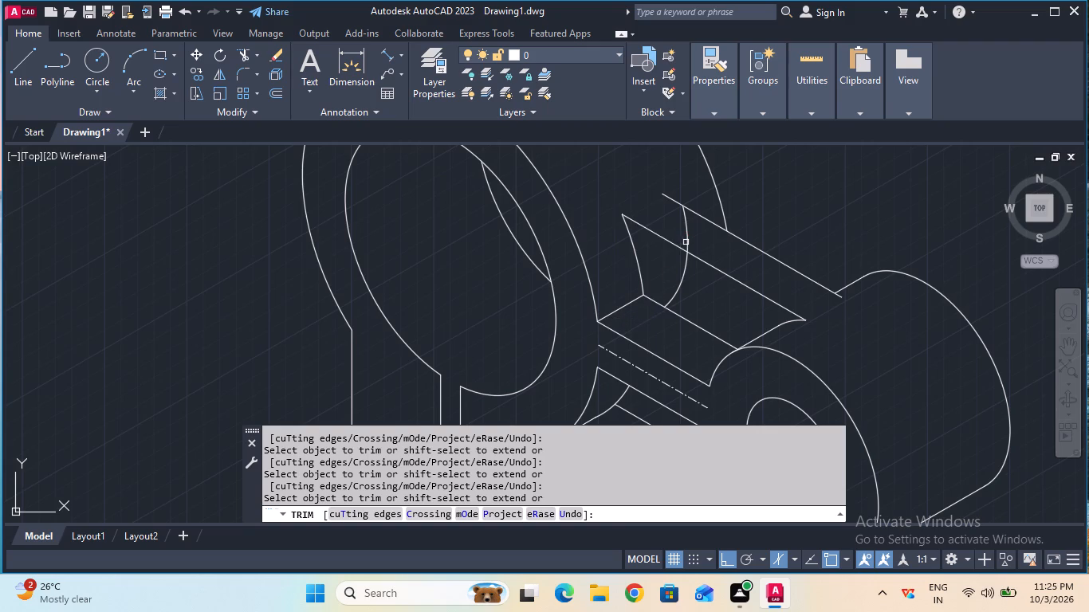
click(687, 242)
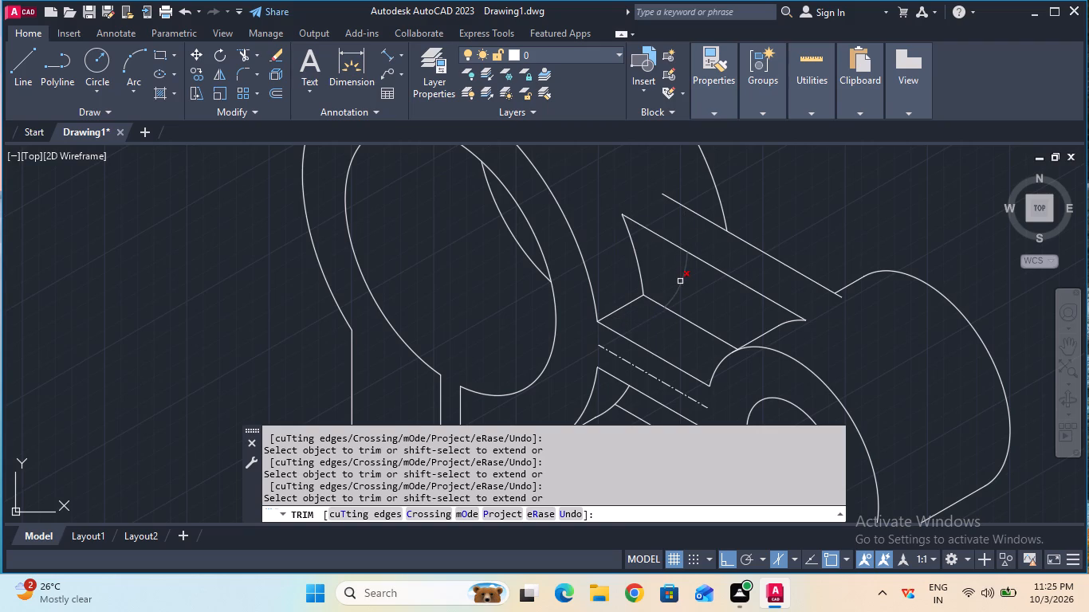
click(680, 281)
key(Escape)
Trim away the segment of the leg's bottom front edge that spans the slot between its two vertical edges.
ctrl+scroll(680, 281, down, 2)
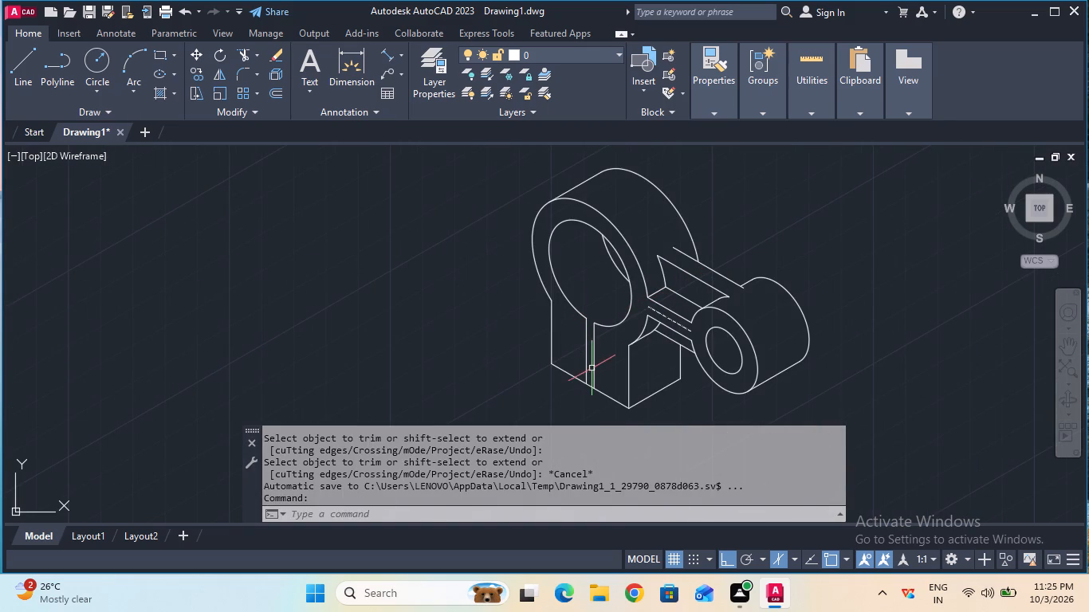
ctrl+scroll(592, 368, up, 2)
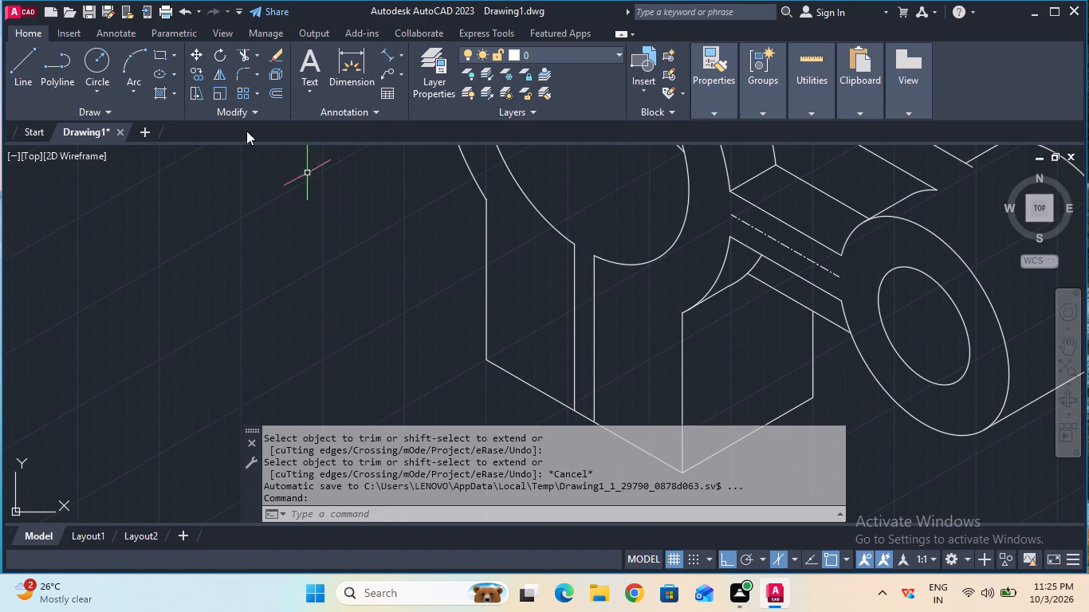
click(243, 55)
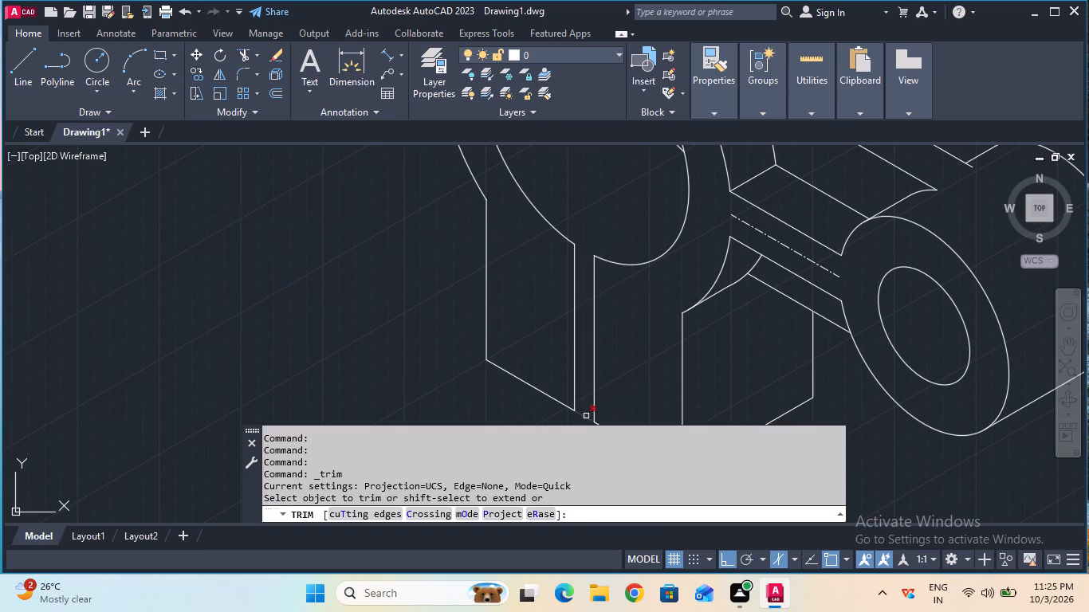
click(586, 416)
key(Escape)
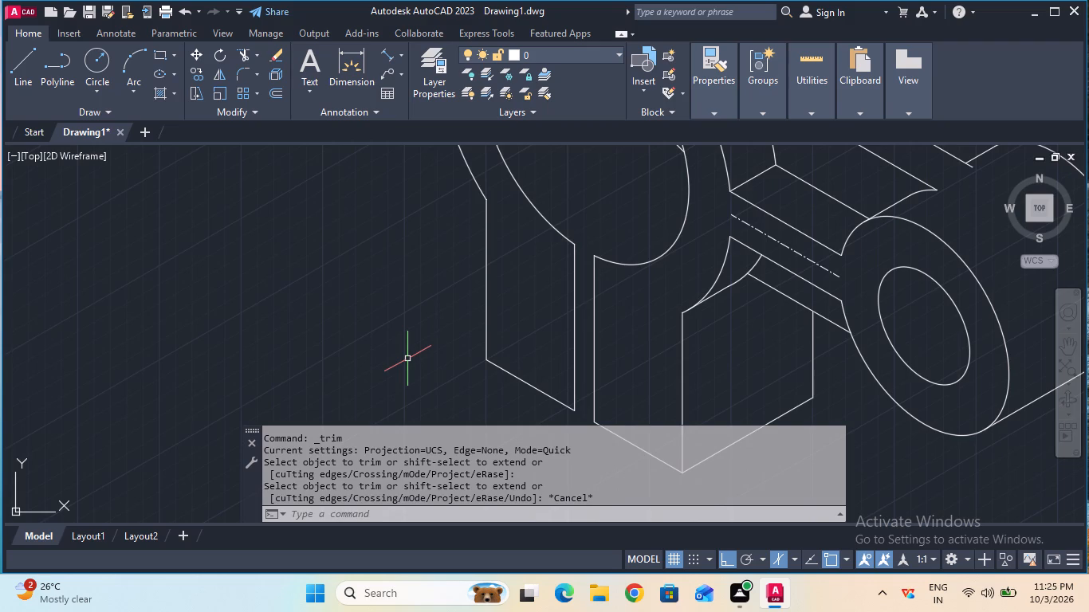
Draw a 5 mm depth line on the top isoplane, rearward along 30° from the bottom corner of the slot's left edge.
click(21, 75)
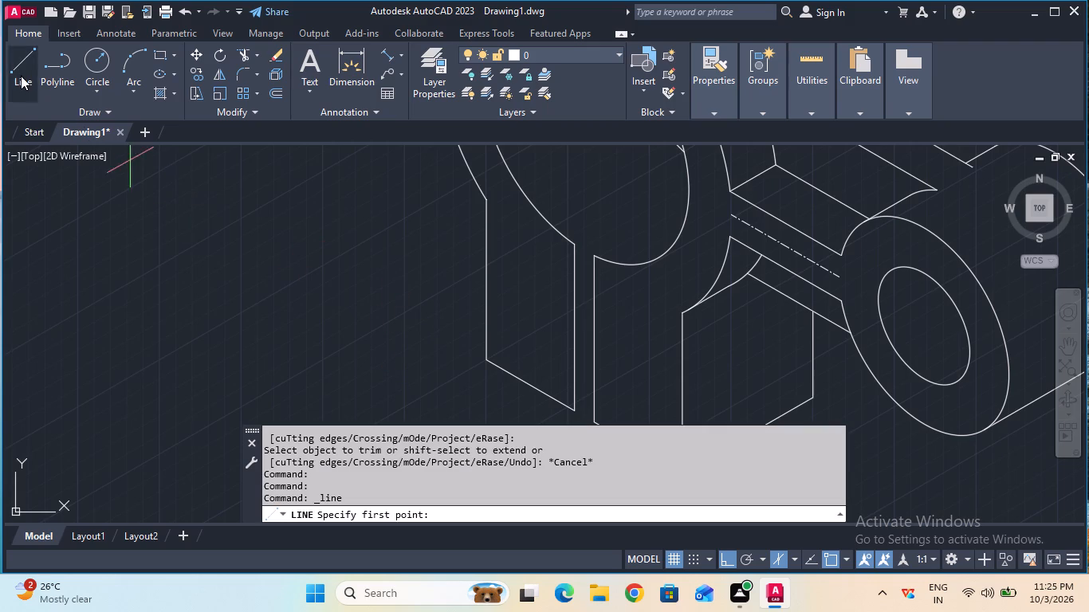
click(573, 410)
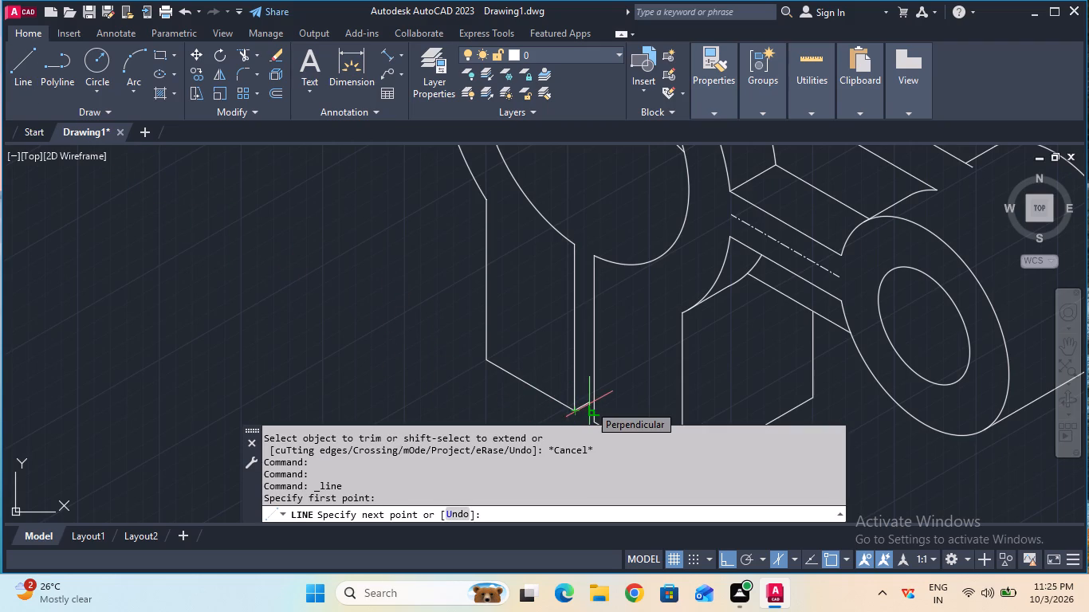
key(F5)
key(F5)
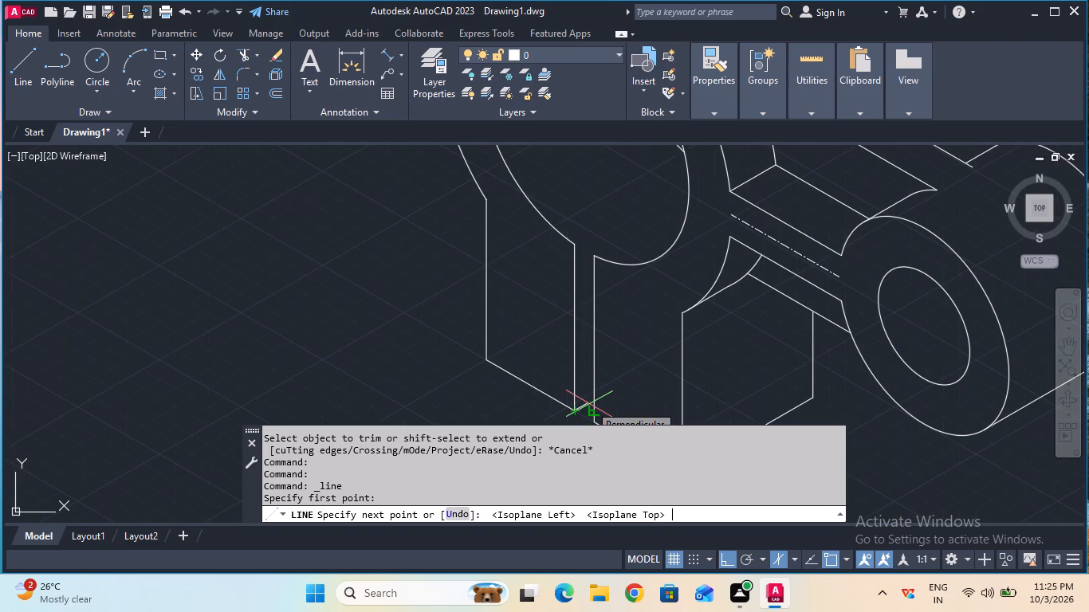
key(5)
key(Return)
key(Escape)
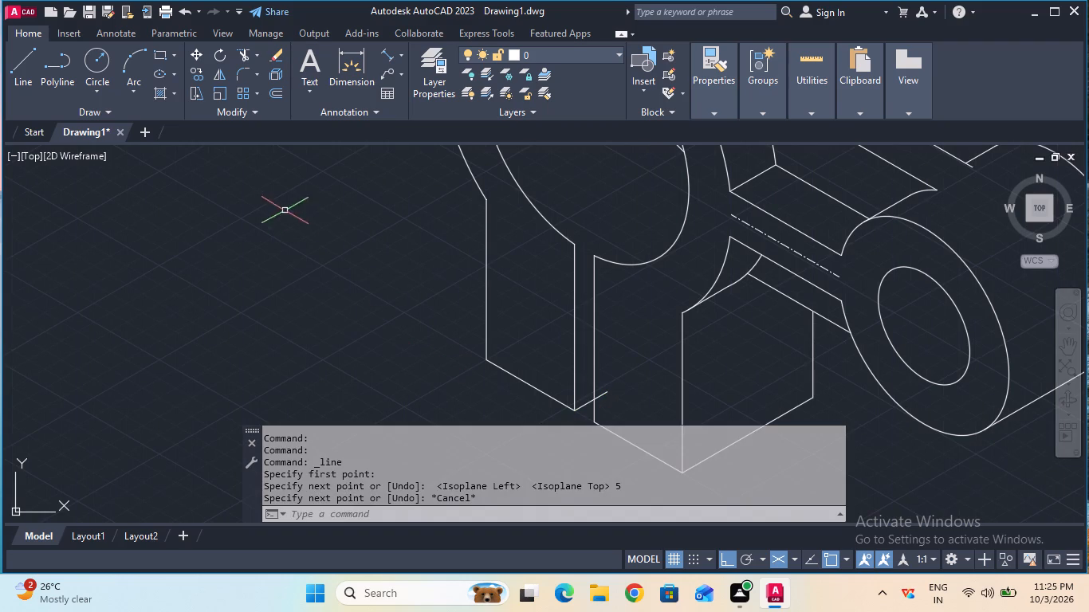
Trim the part of the 5 mm depth line that extends past the slot's right vertical edge.
click(241, 57)
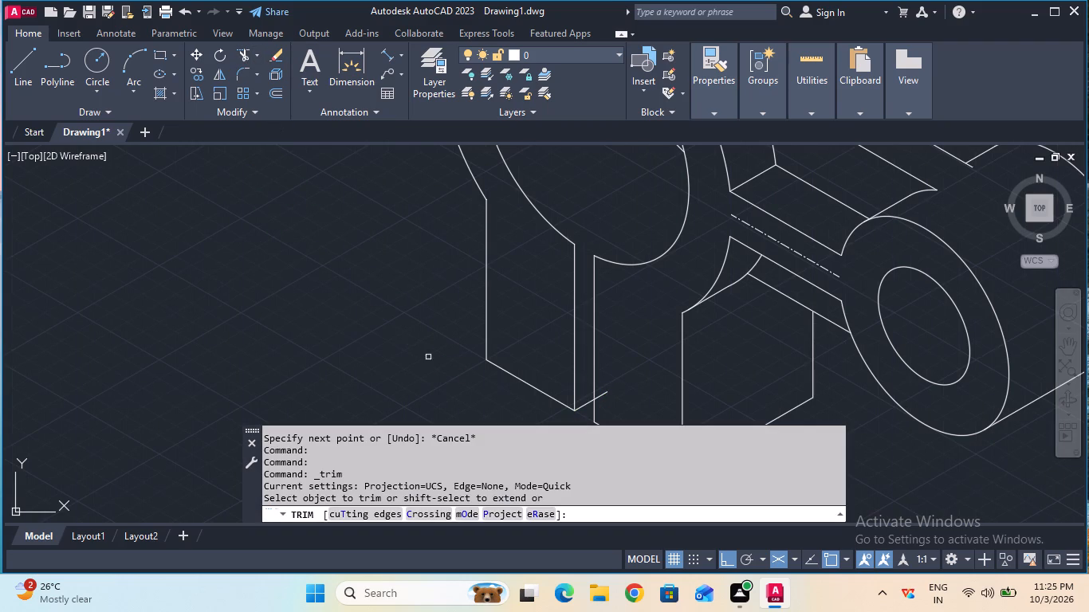
click(602, 396)
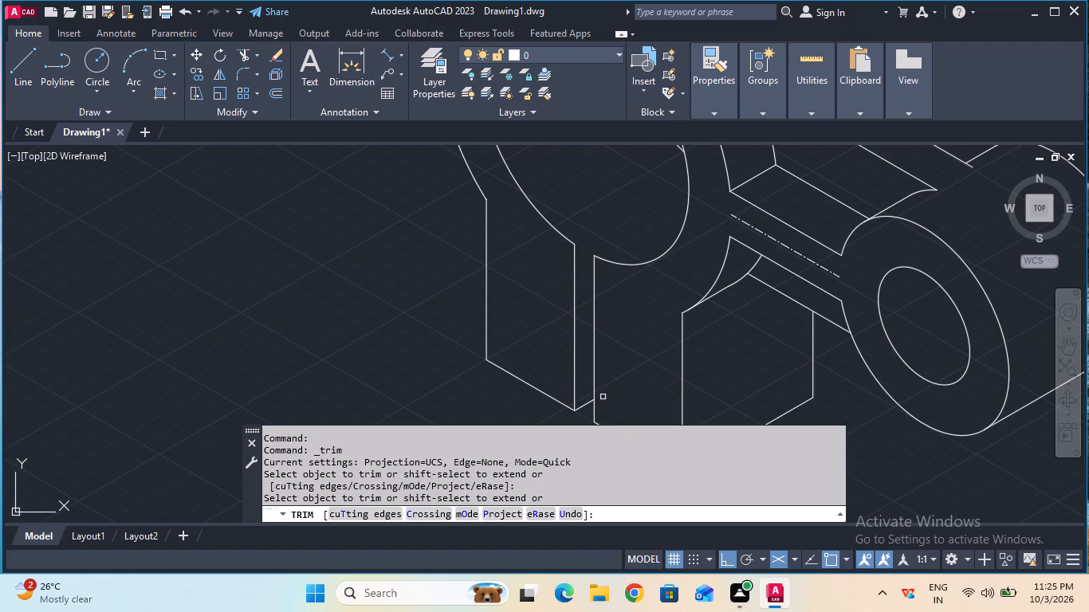
key(Escape)
Draw an 11.5 mm vertical line in CENTER linetype on the right isoplane, upward from the midpoint of the leg's 20 mm bottom side edge.
ctrl+scroll(603, 397, down, 1)
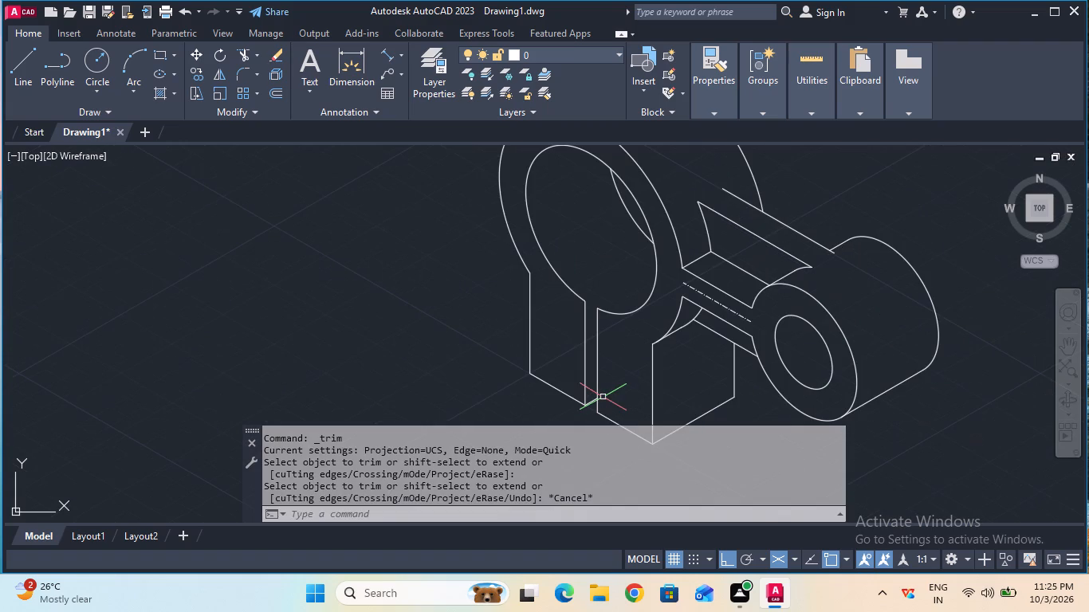
ctrl+scroll(678, 402, down, 2)
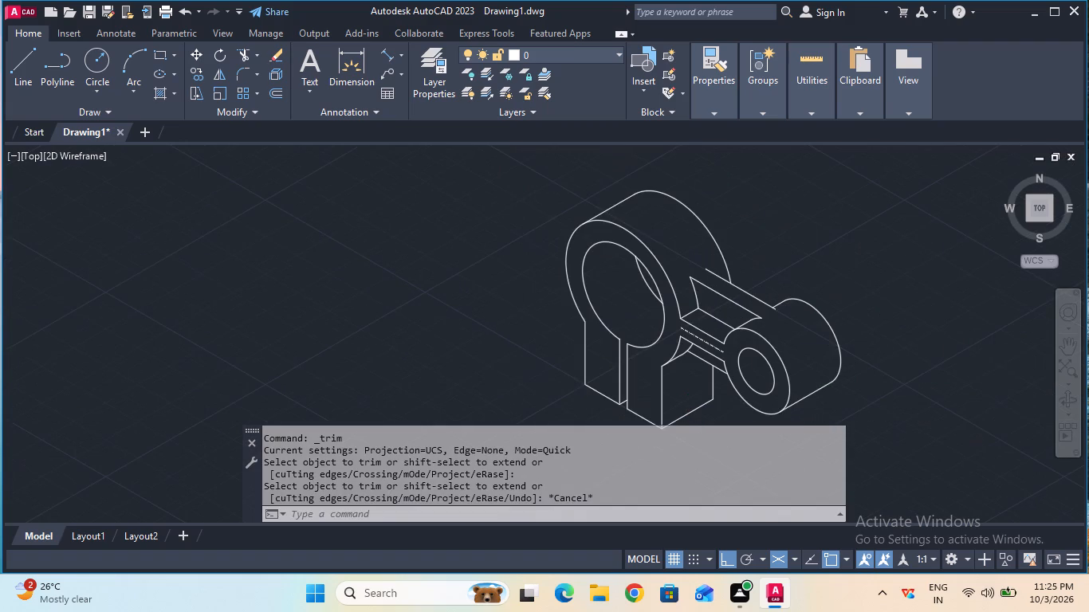
ctrl+scroll(678, 402, up, 3)
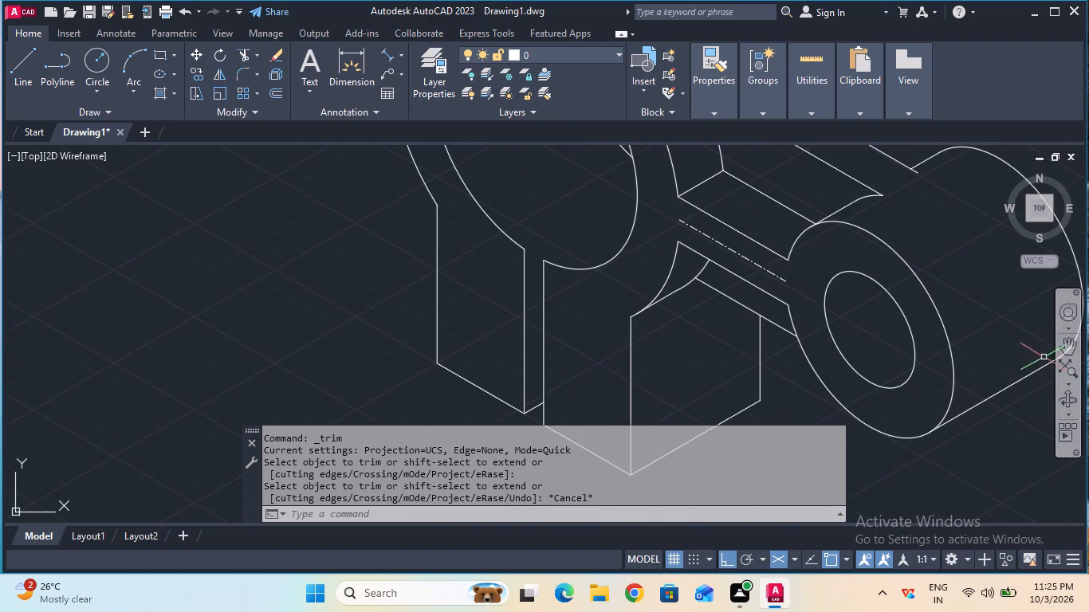
click(1068, 353)
drag(747, 382, 753, 330)
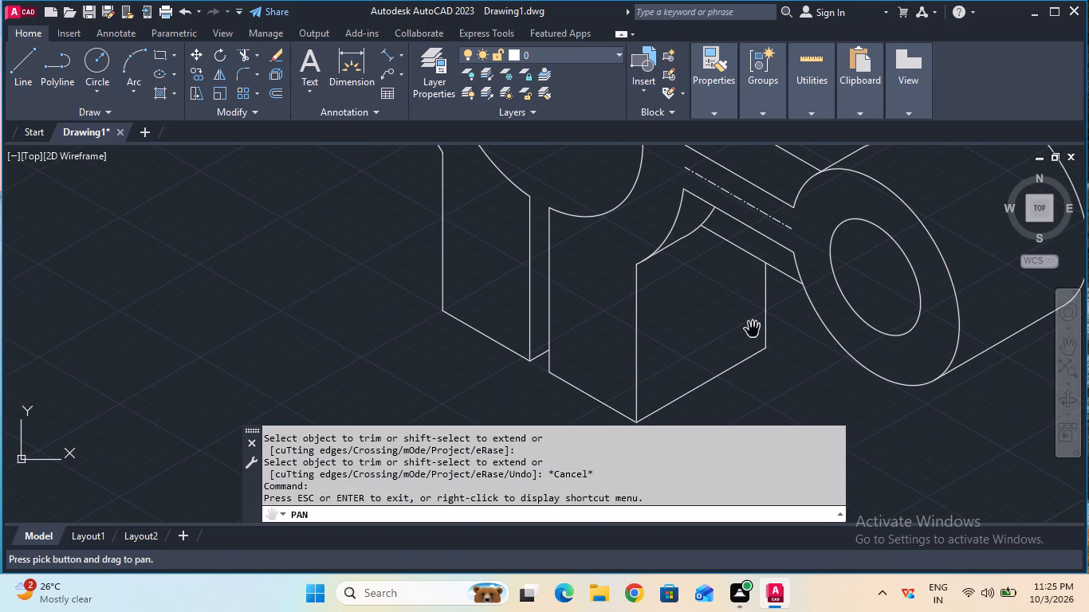
key(Escape)
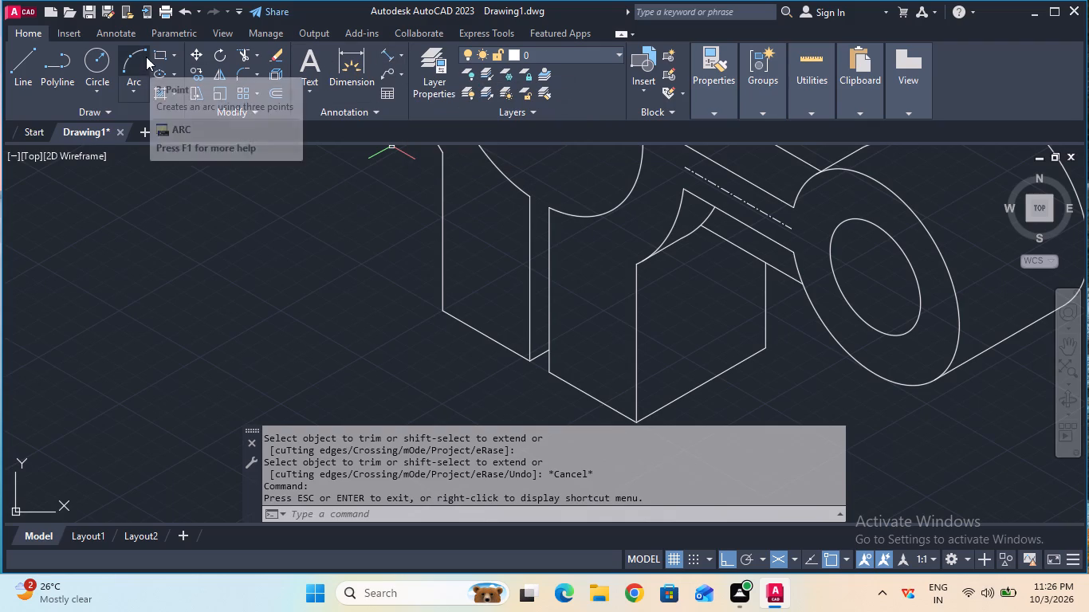
click(699, 113)
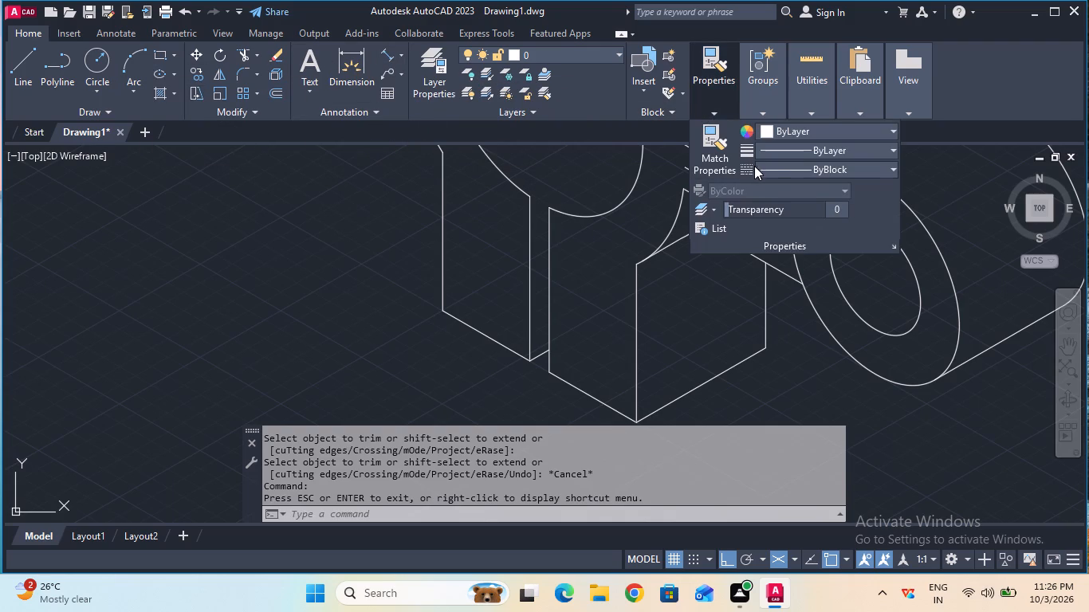
click(768, 170)
click(796, 223)
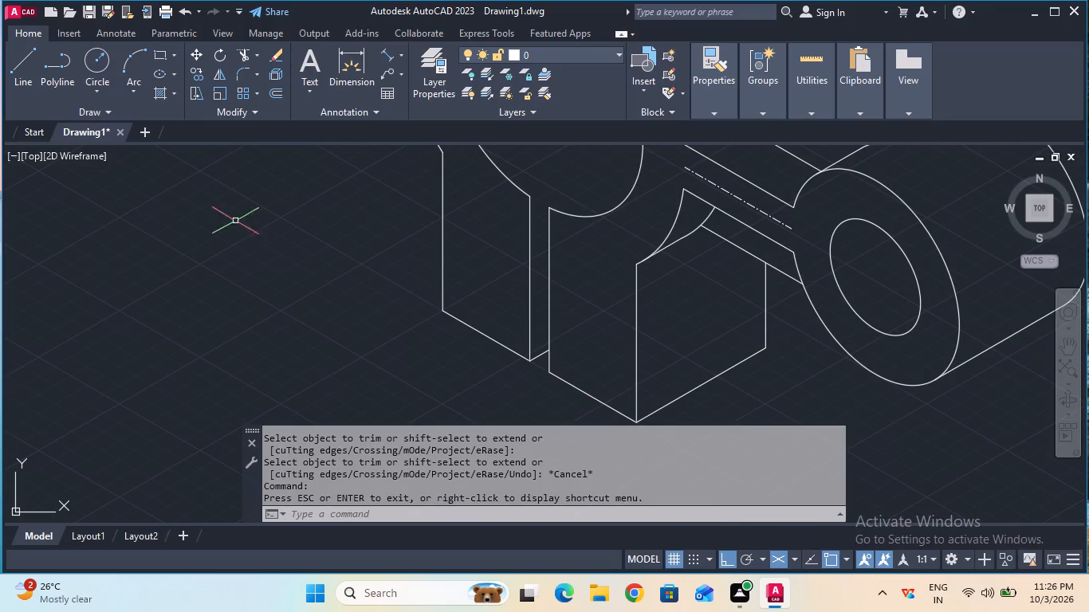
click(27, 61)
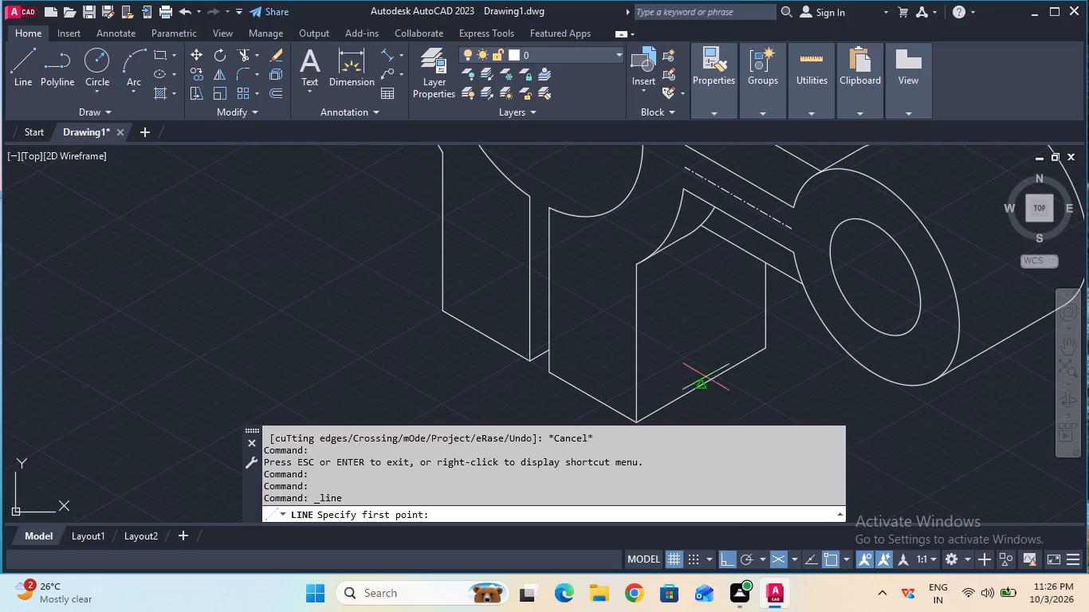
click(699, 388)
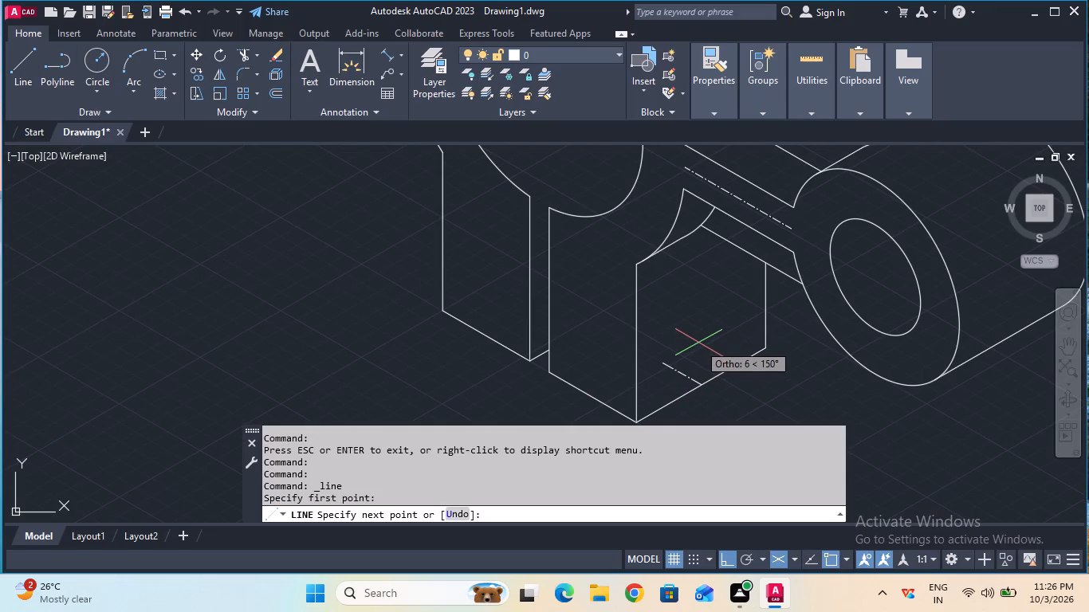
key(F5)
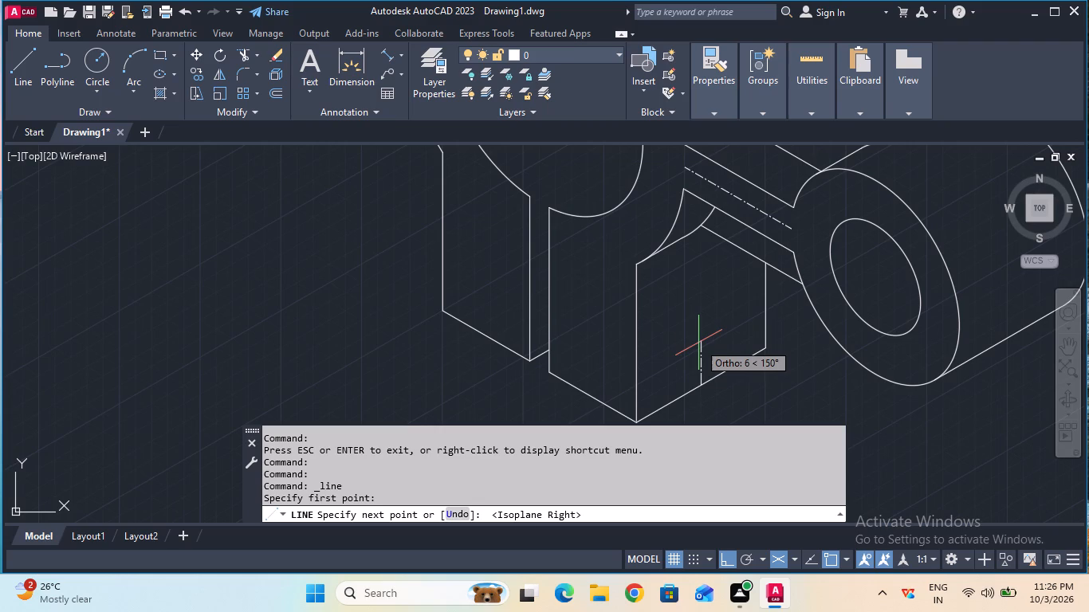
text(11.)
key(5)
key(Return)
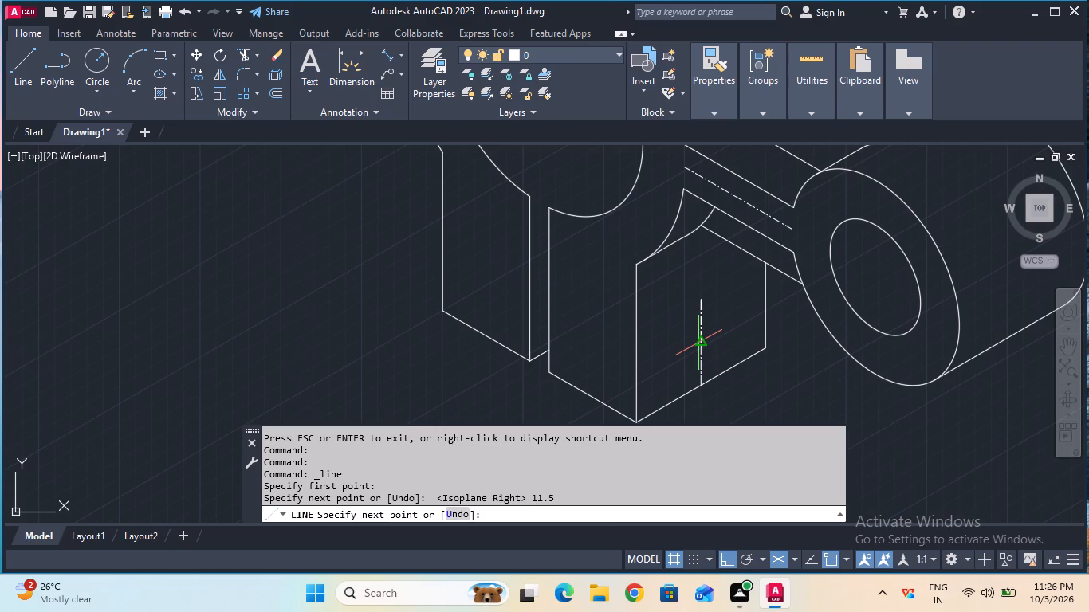
key(grave)
key(Escape)
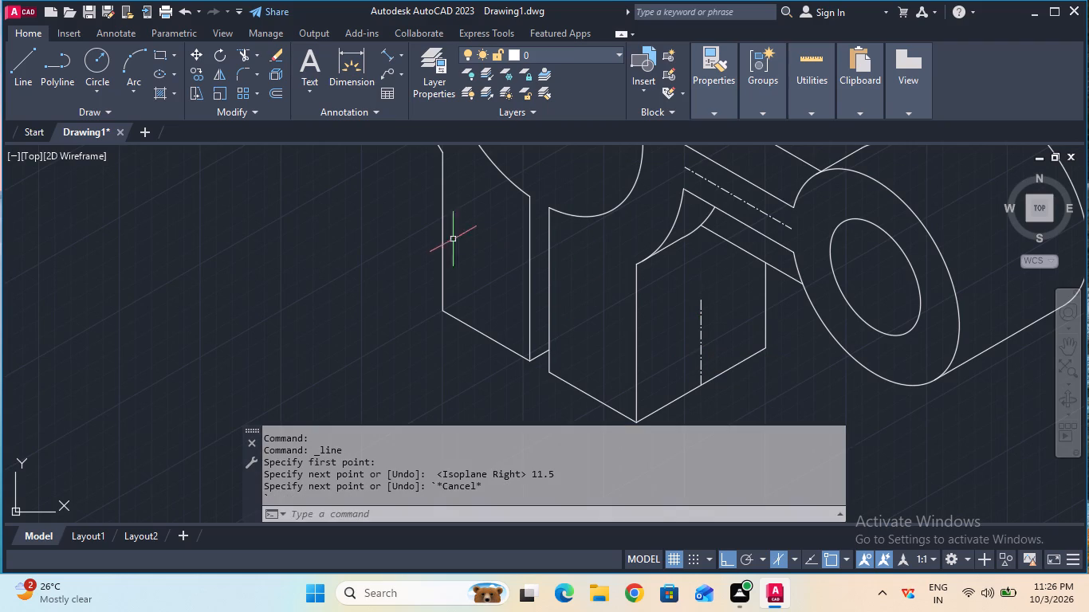
Measure the aligned distance from the centre line's foot to the rear end of the leg's bottom side edge.
click(391, 61)
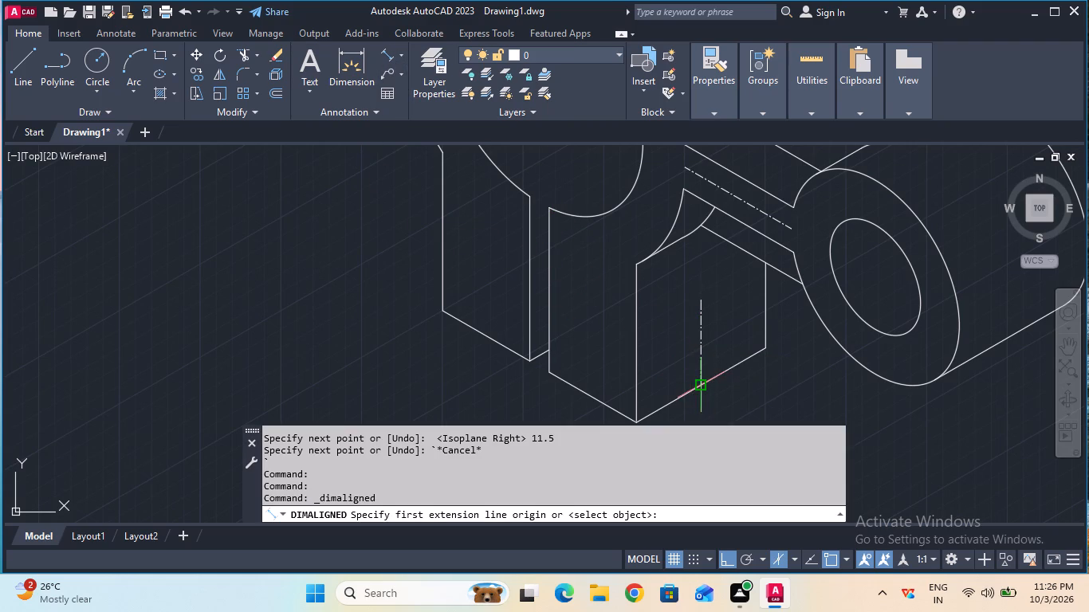
click(699, 382)
click(765, 351)
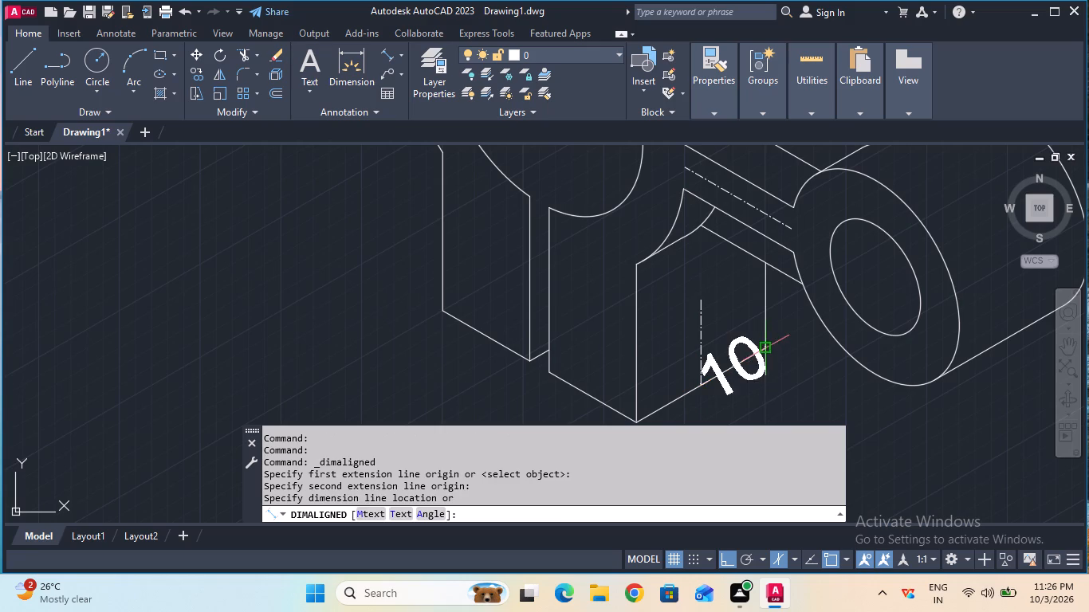
key(Escape)
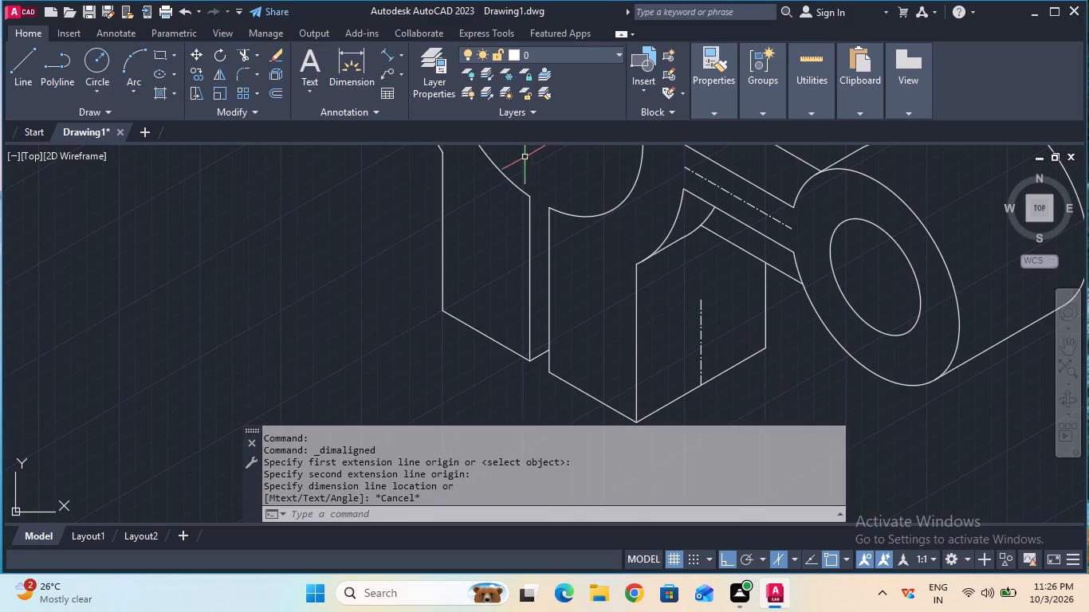
Set the current linetype back to ByBlock.
click(709, 117)
click(780, 171)
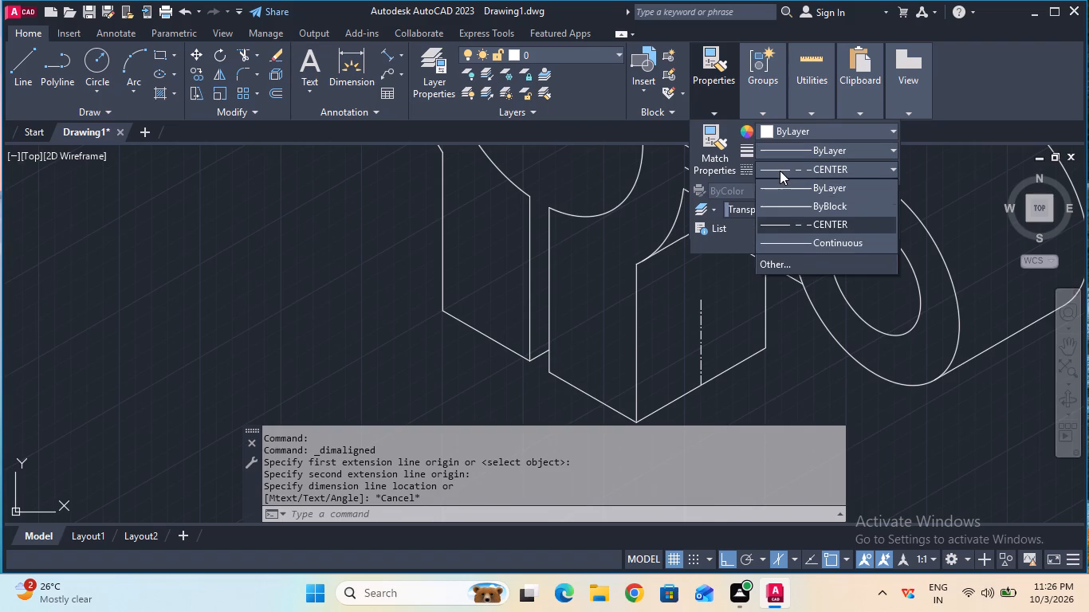
click(788, 202)
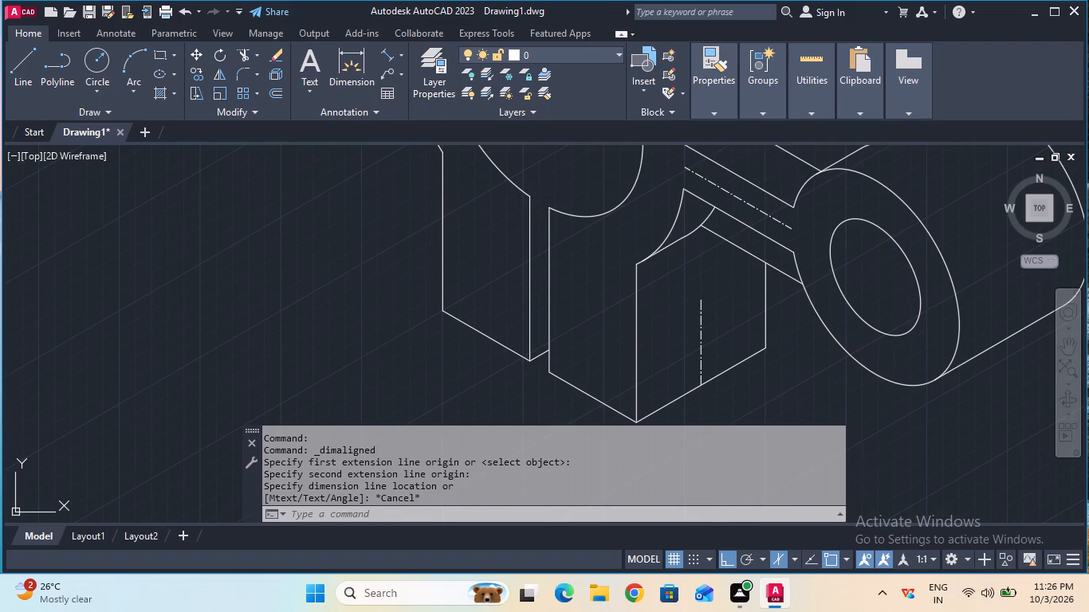
key(Escape)
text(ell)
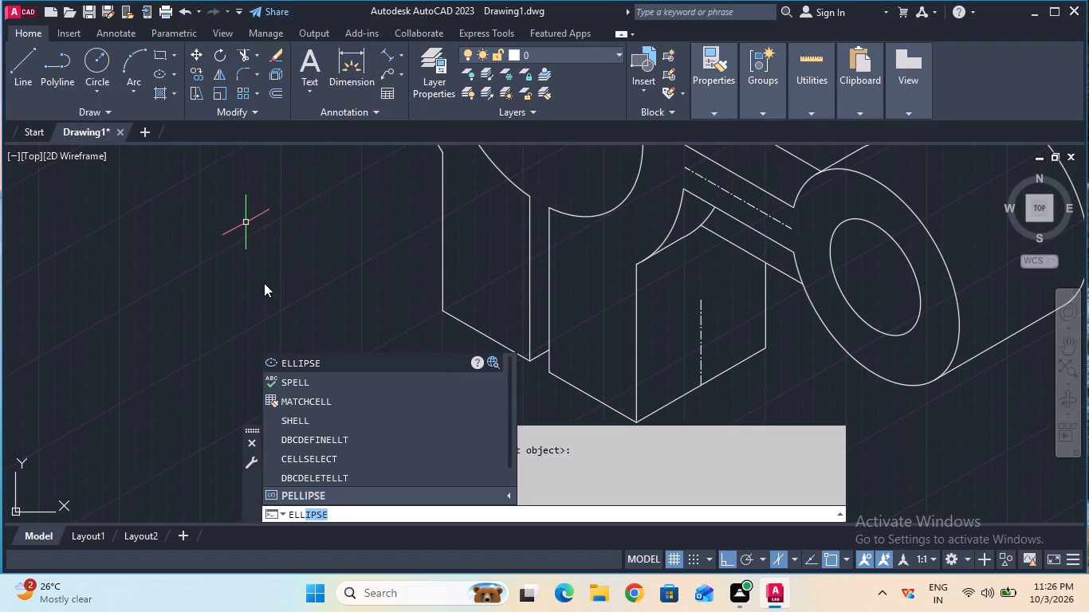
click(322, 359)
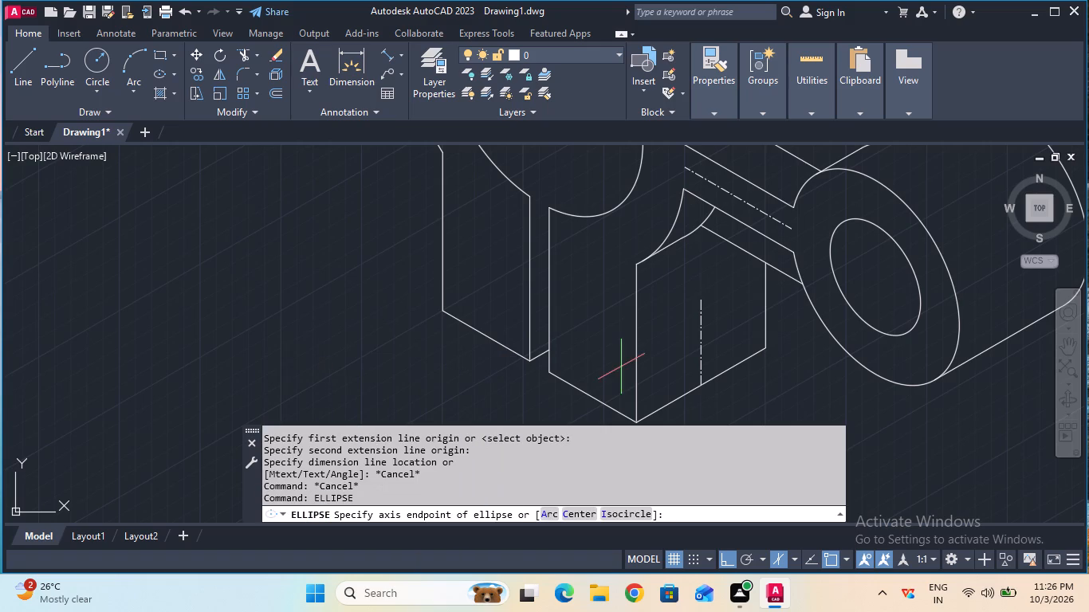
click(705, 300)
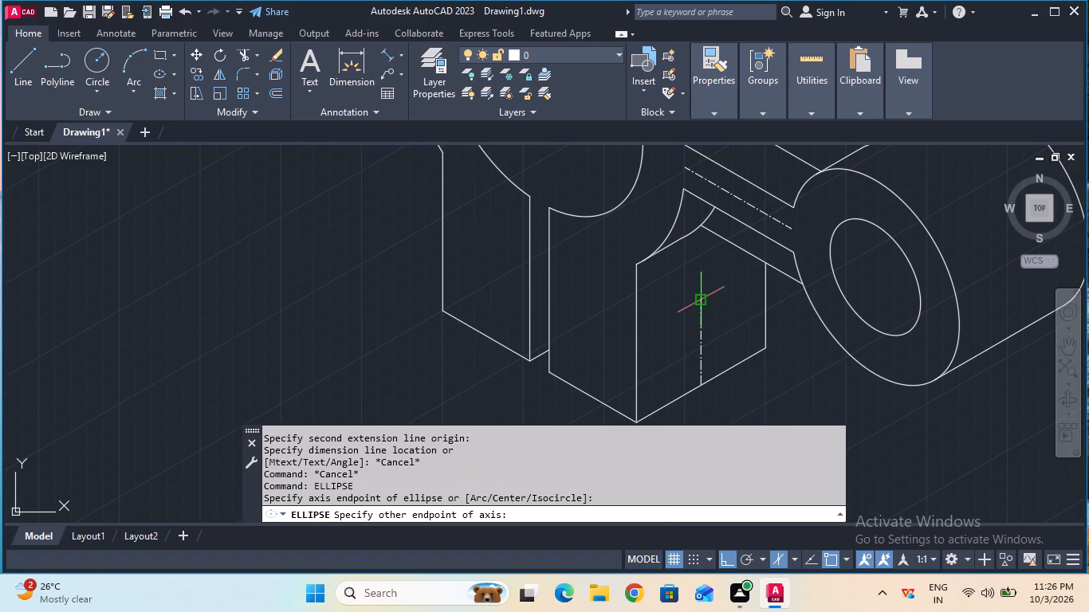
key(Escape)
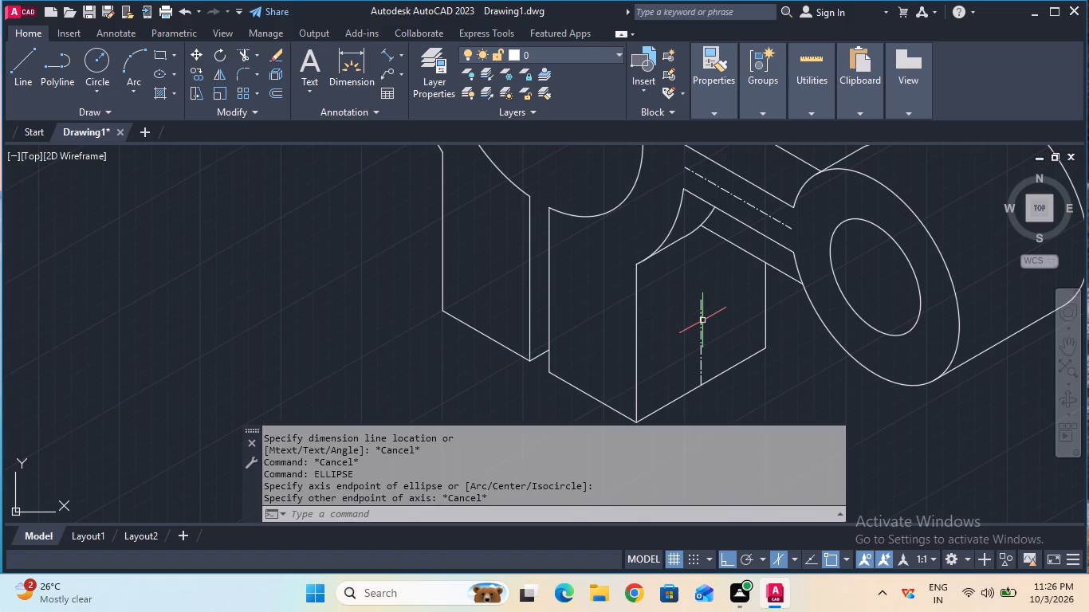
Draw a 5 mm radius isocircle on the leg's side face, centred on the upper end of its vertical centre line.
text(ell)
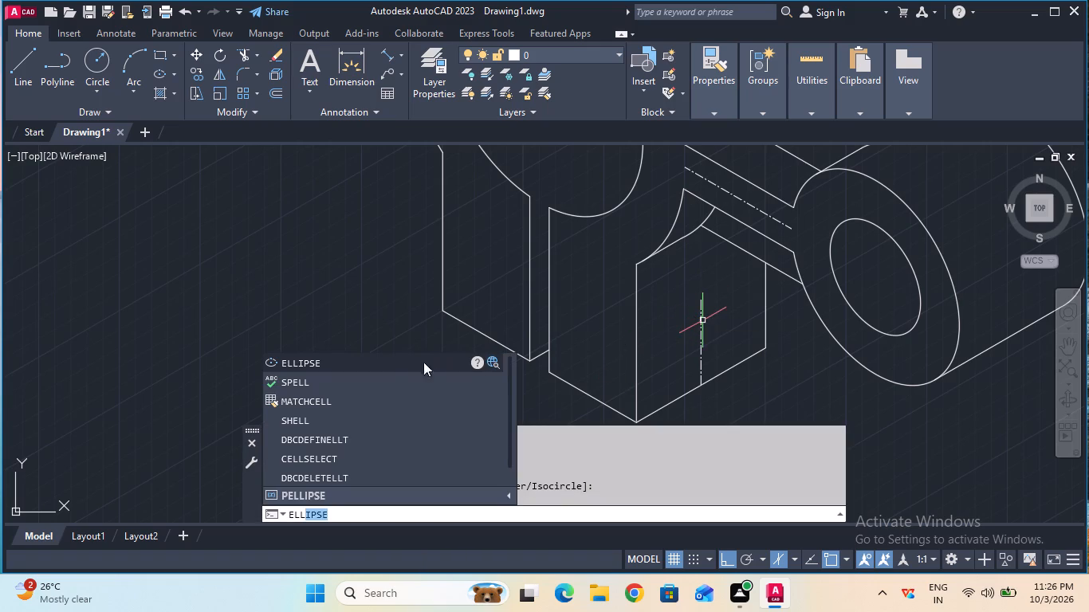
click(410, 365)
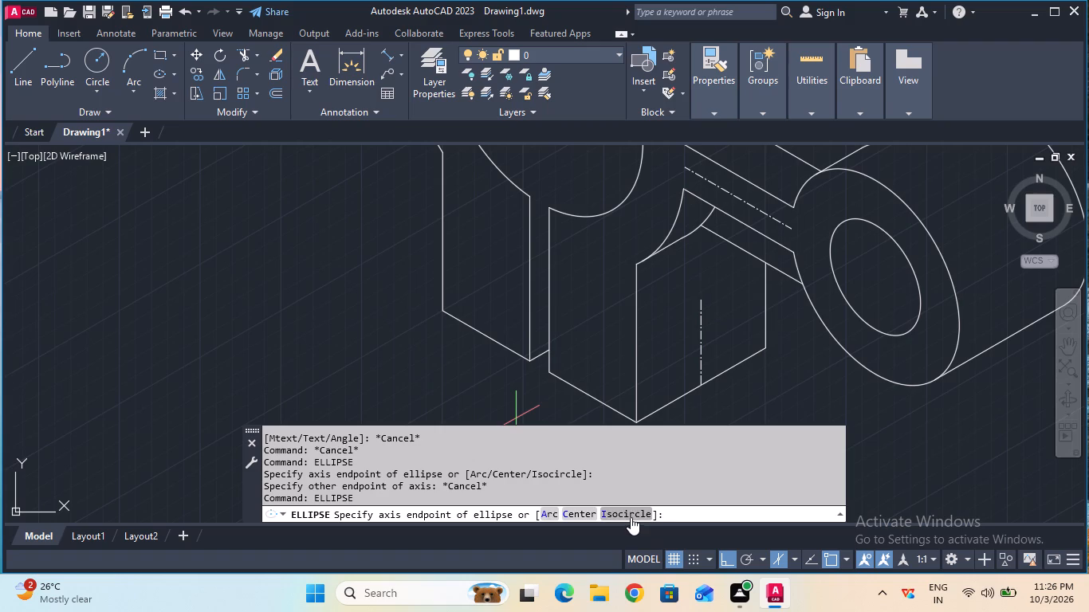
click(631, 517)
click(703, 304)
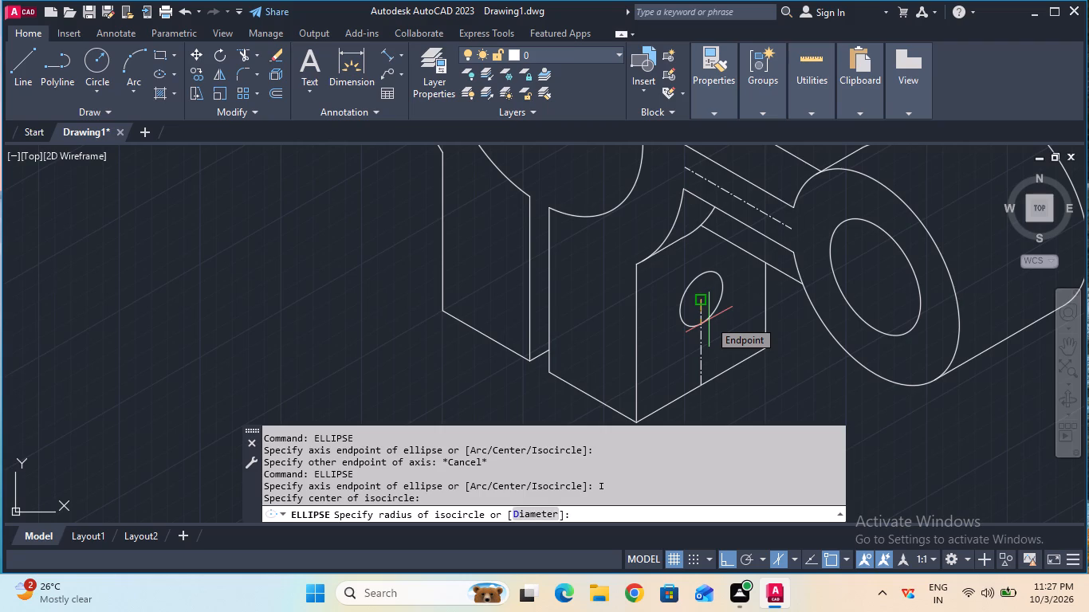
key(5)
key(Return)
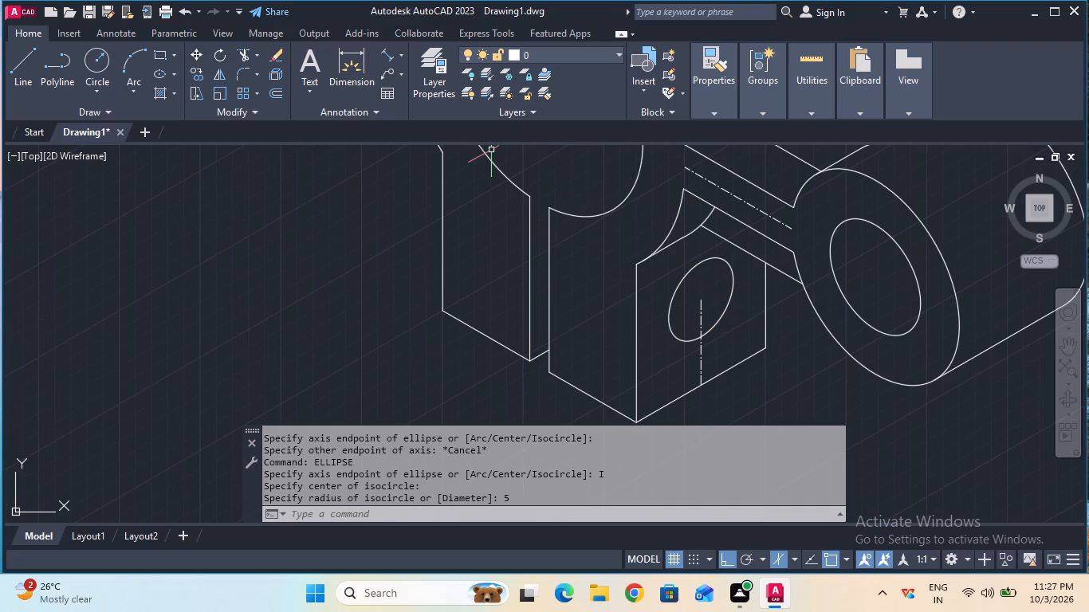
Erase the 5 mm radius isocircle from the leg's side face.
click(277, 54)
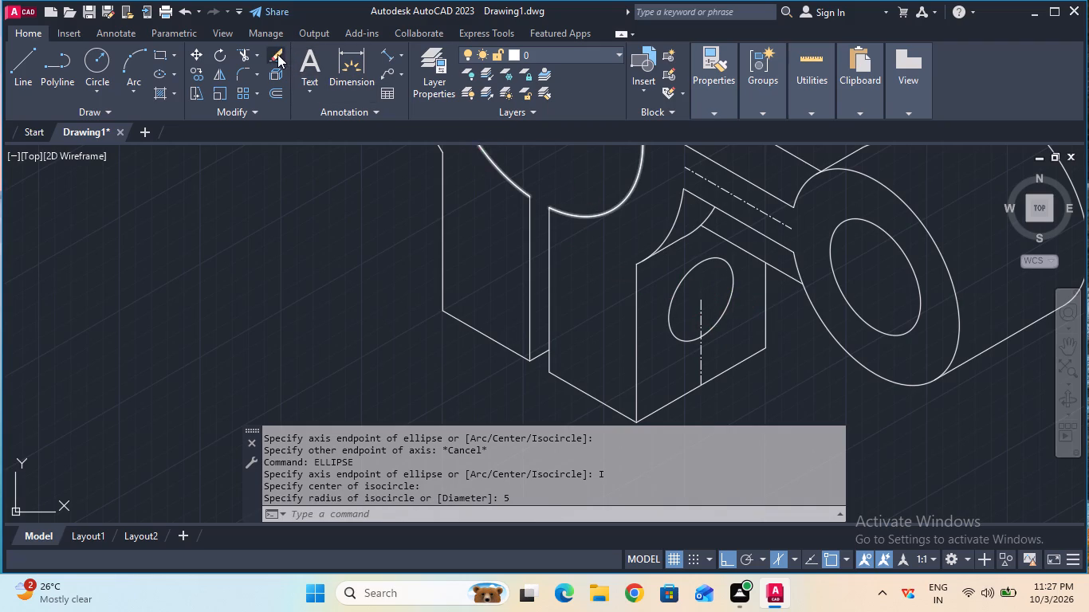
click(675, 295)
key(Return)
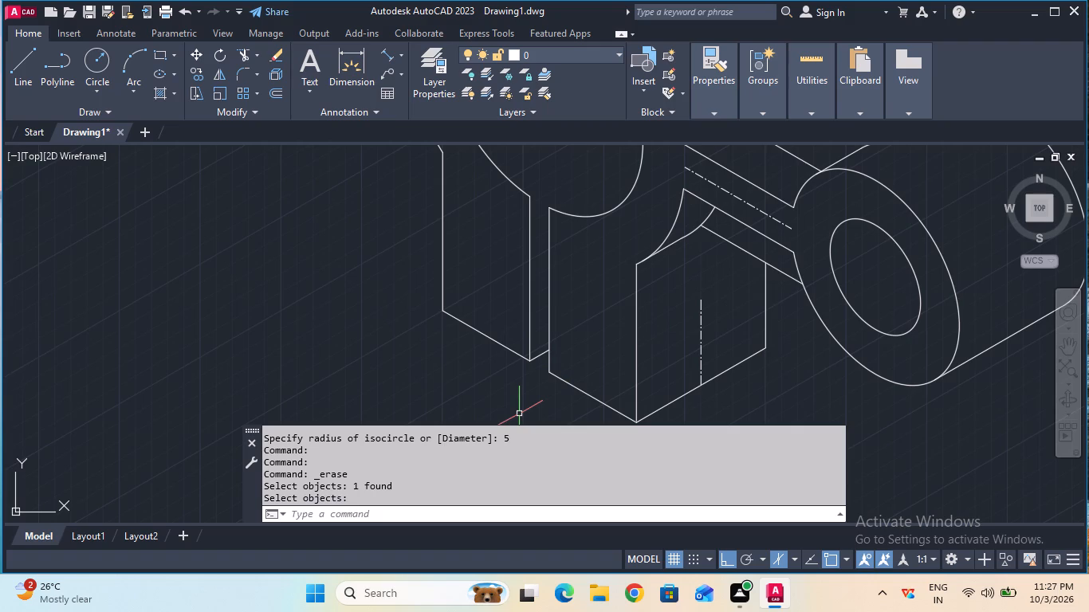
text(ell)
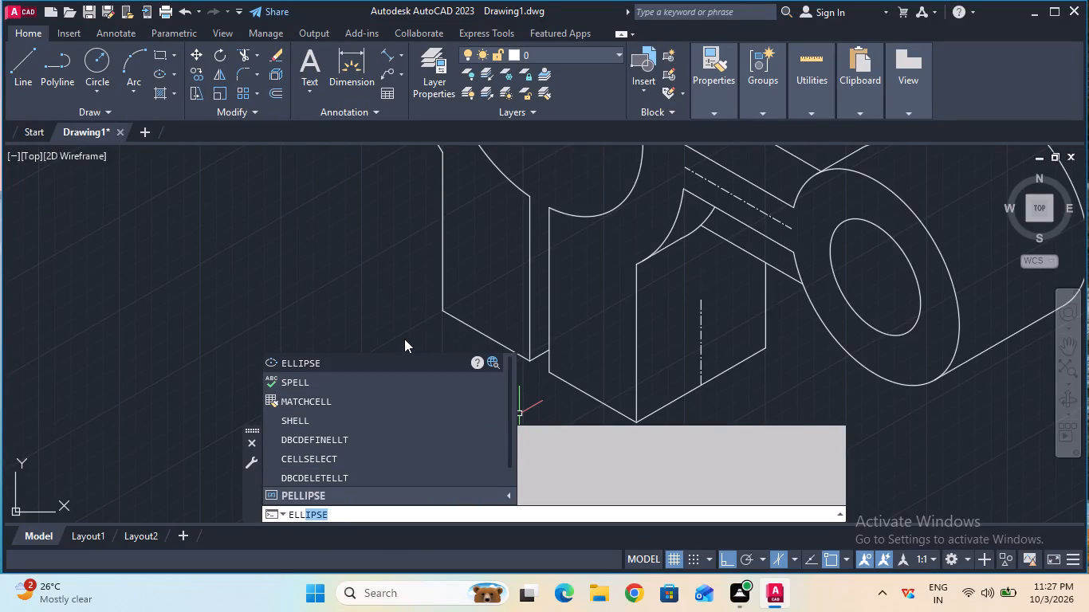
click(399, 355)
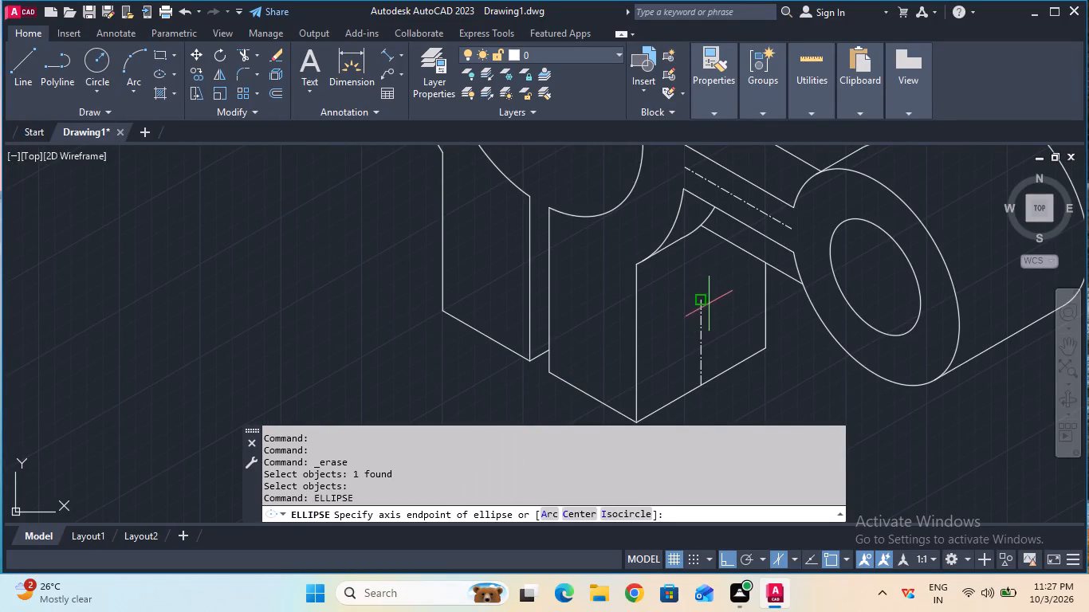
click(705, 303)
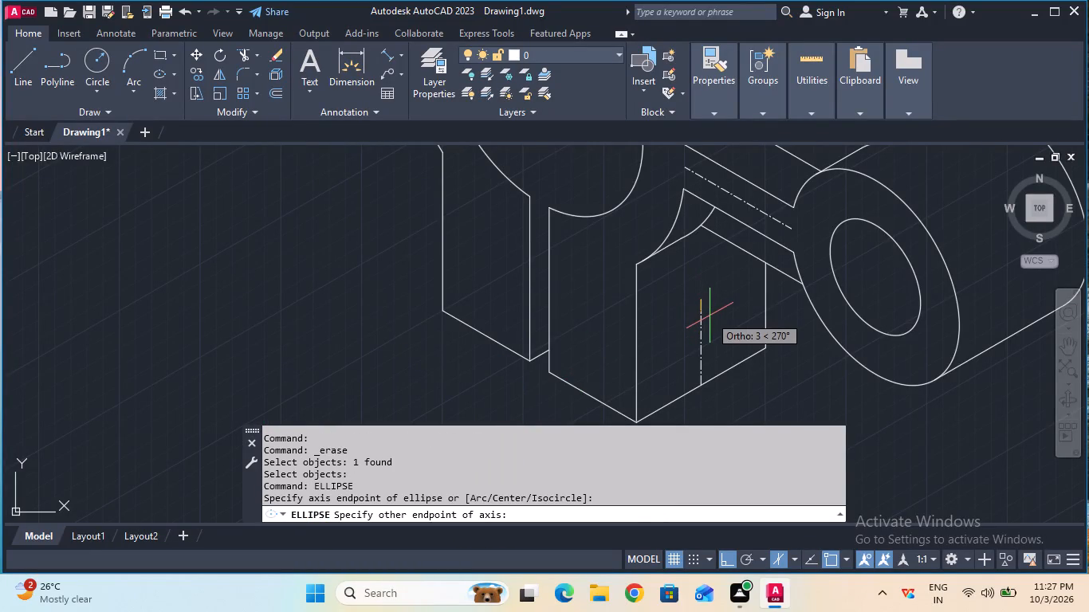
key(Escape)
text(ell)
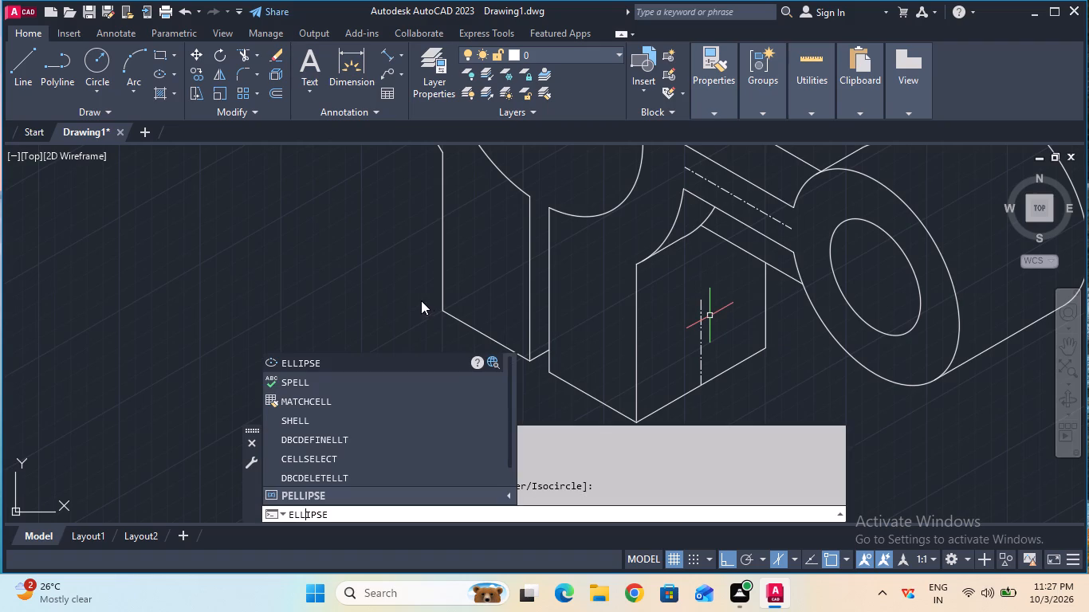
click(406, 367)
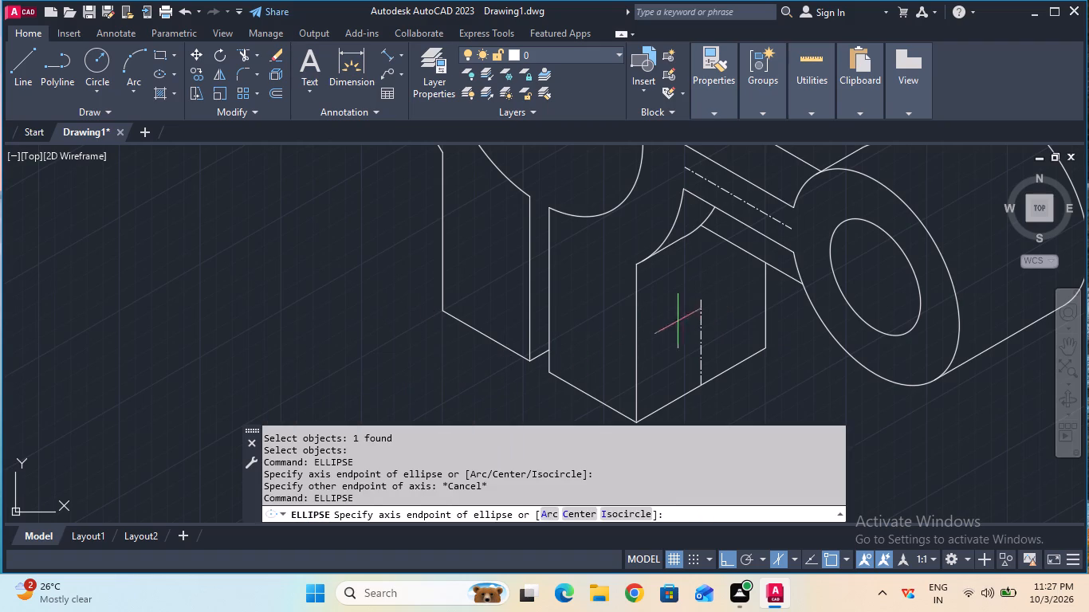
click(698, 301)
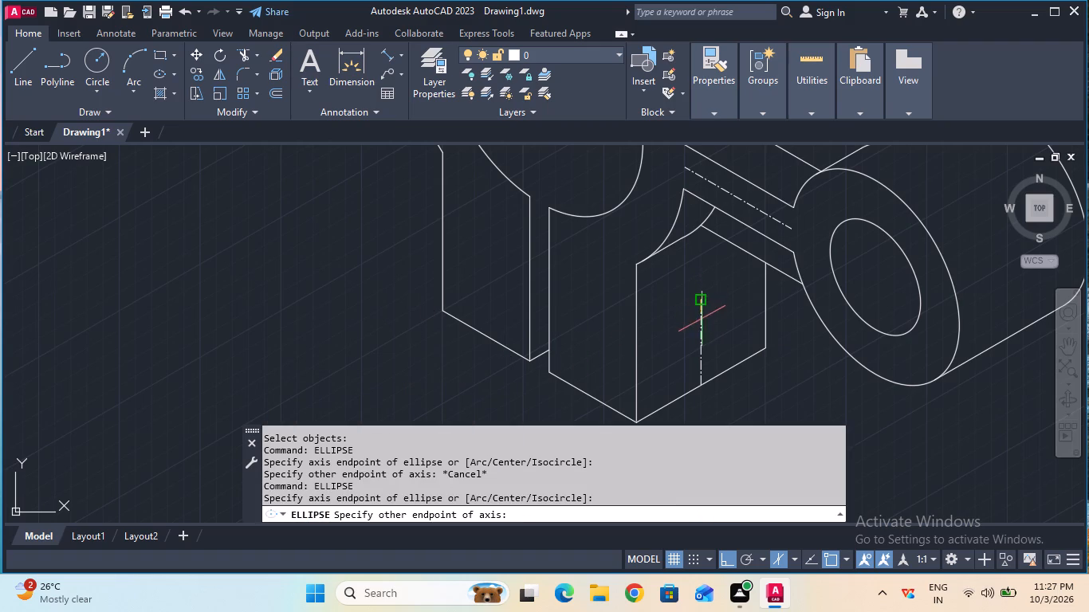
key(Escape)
Draw a 3 mm radius isocircle on the leg's side face, centred on the upper end of its vertical centre line.
text(ell)
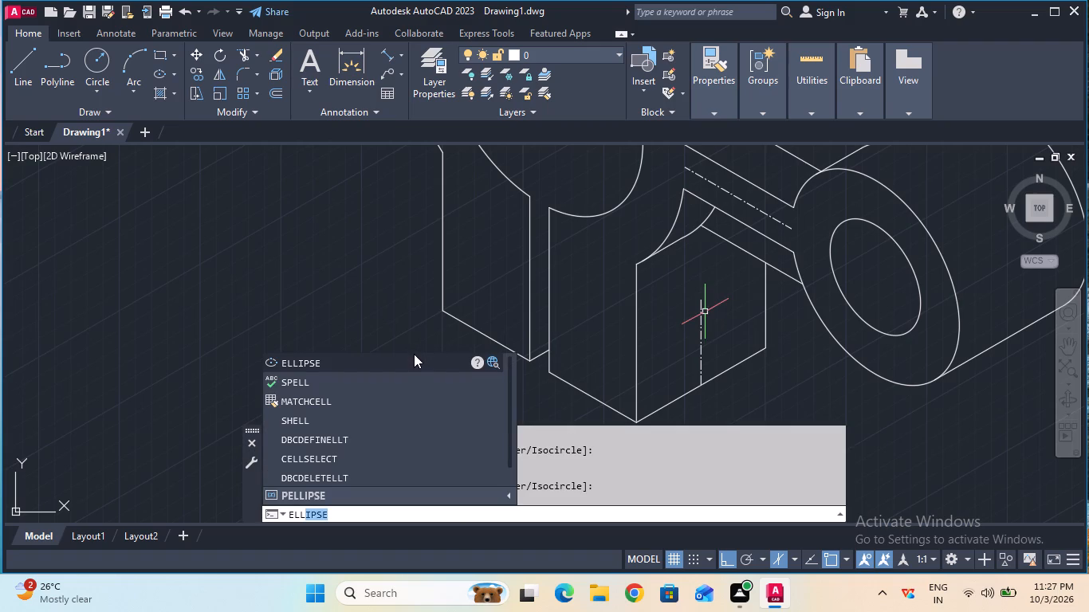
click(415, 355)
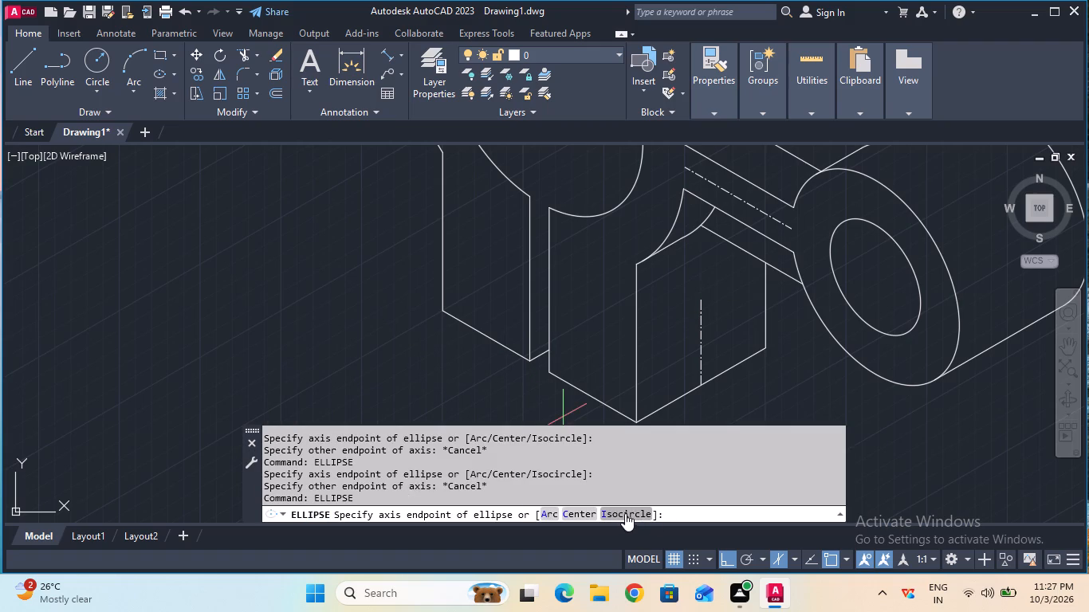
click(625, 513)
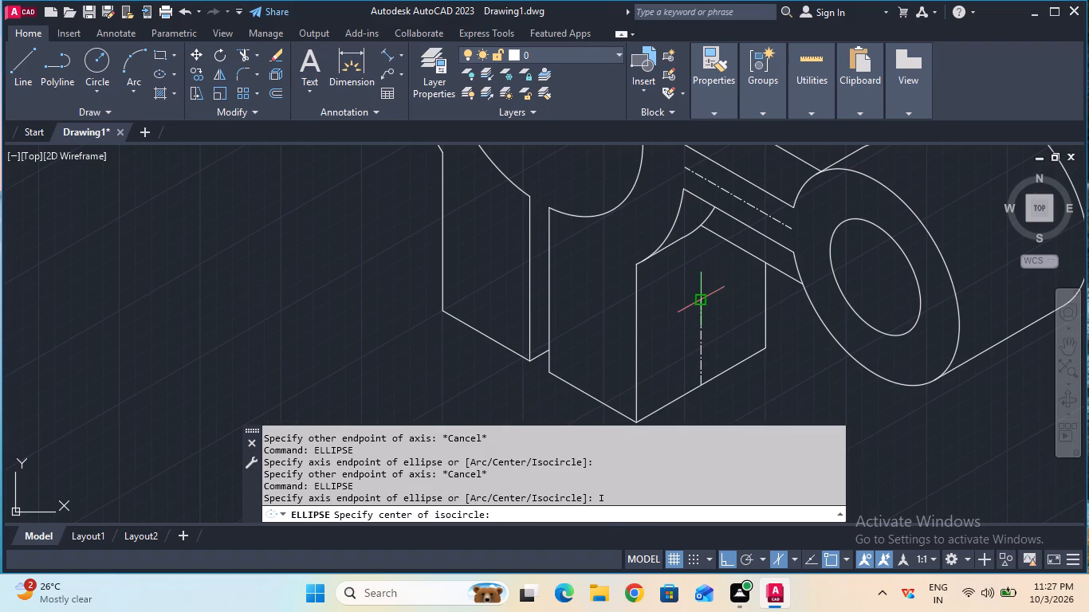
click(704, 301)
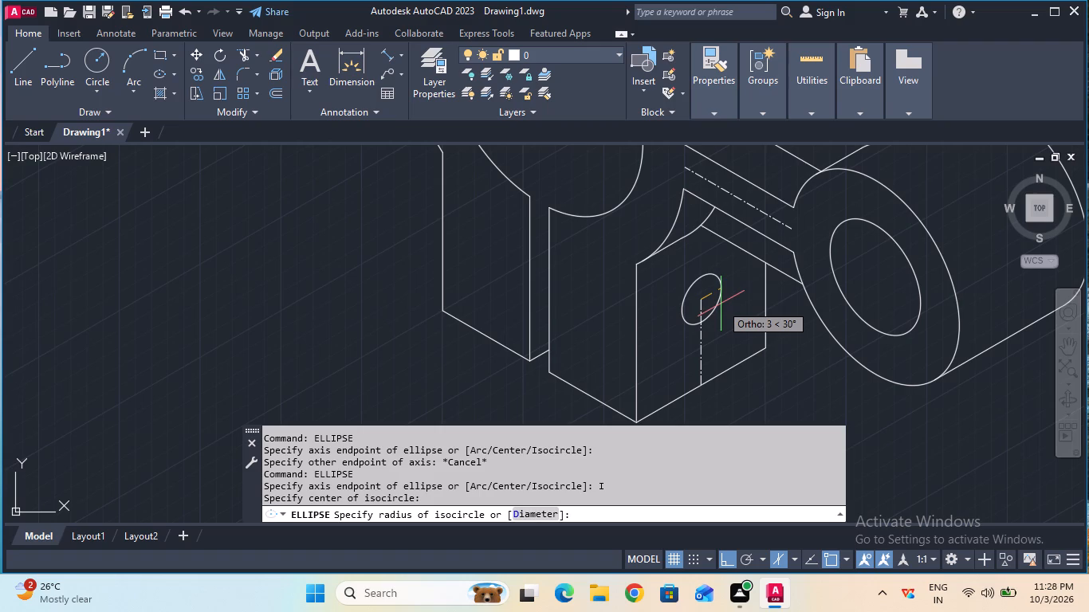
key(3)
key(Return)
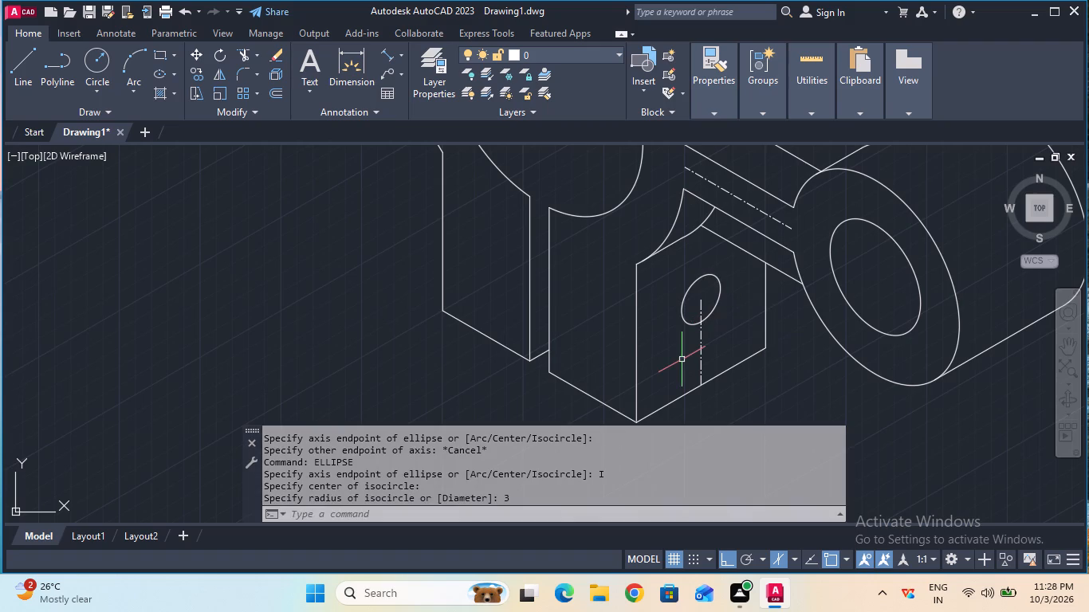
Extend the arm's centre line across the collar bore at one end and to the far side of the boss hole at the other.
ctrl+scroll(682, 359, down, 1)
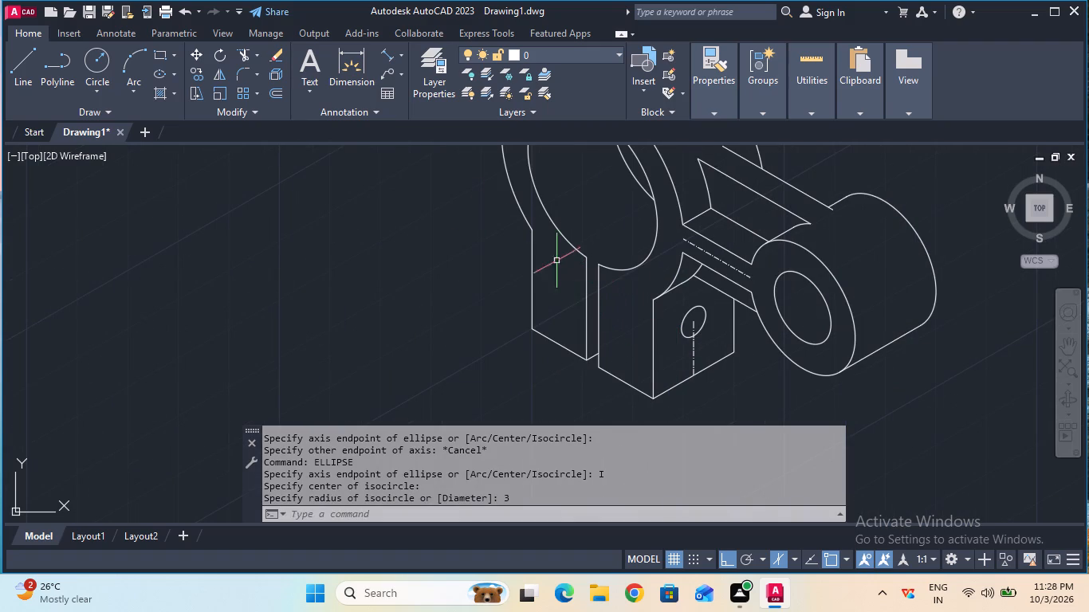
click(258, 53)
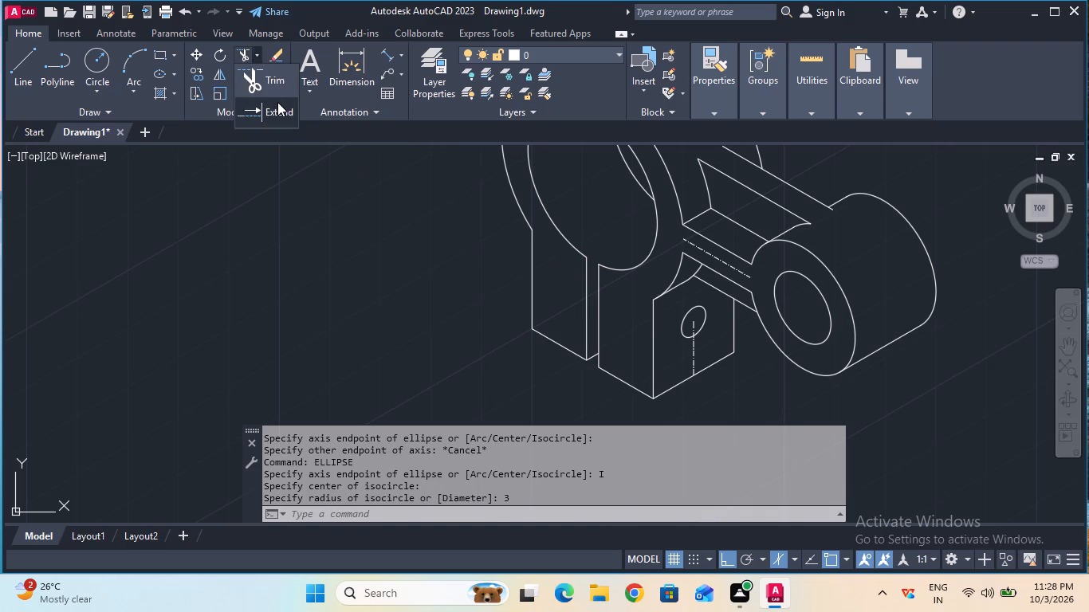
click(277, 102)
click(704, 248)
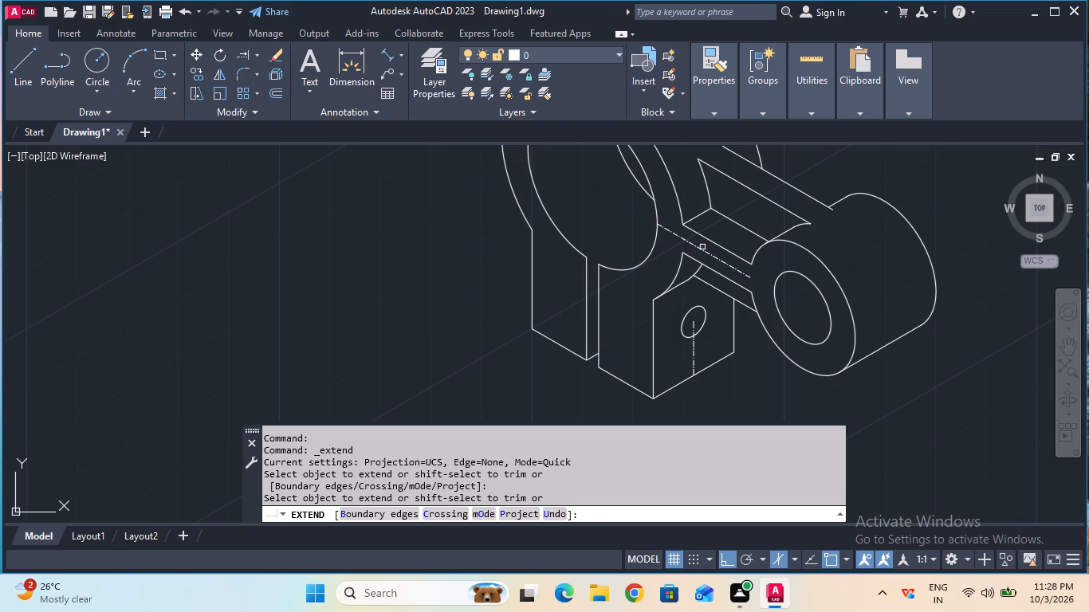
click(678, 237)
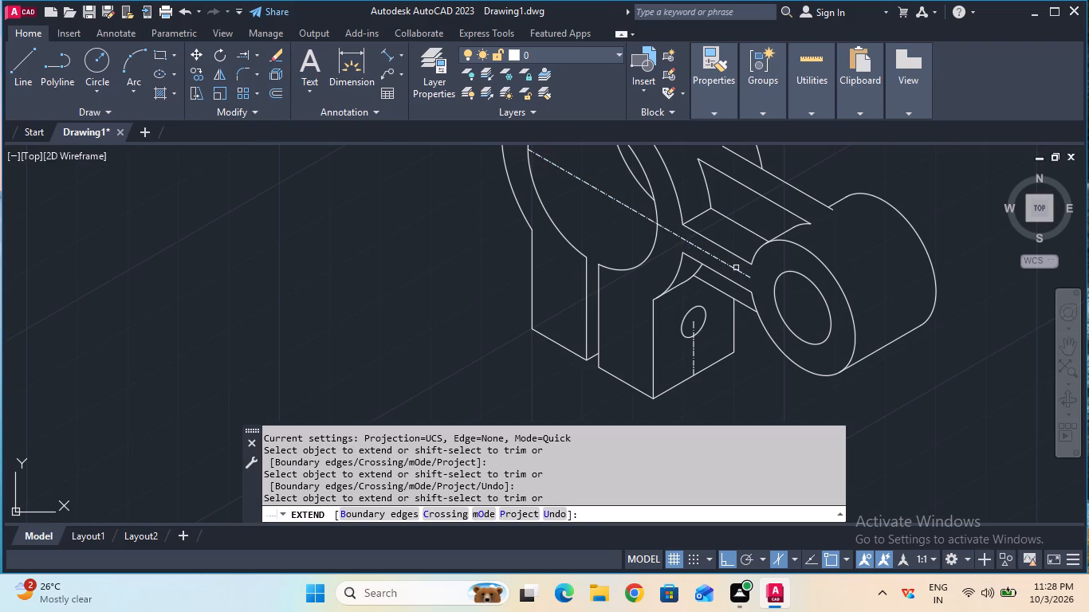
click(736, 268)
click(761, 284)
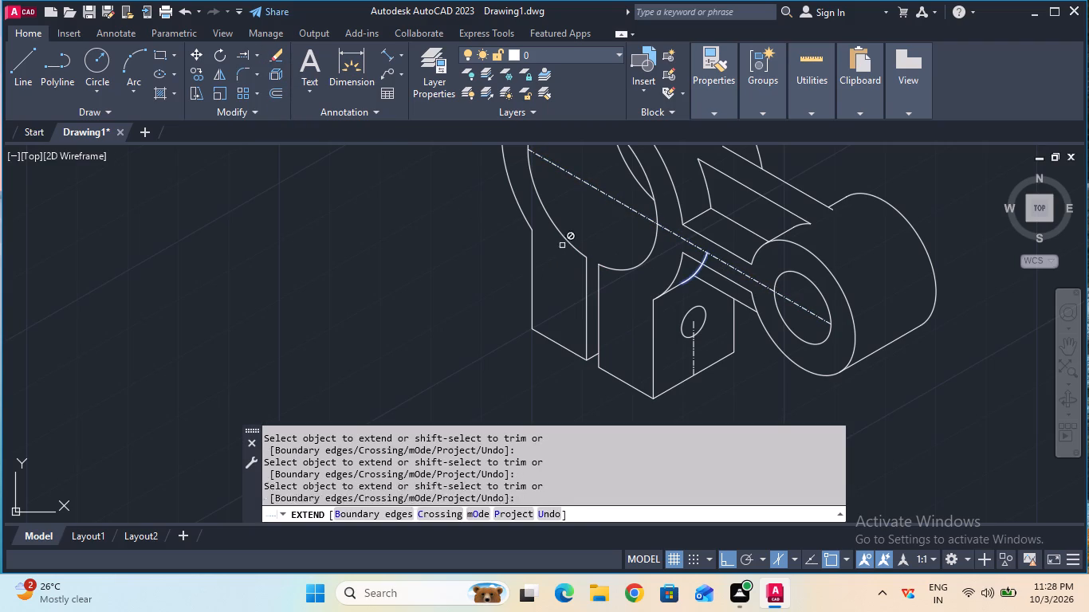
key(Escape)
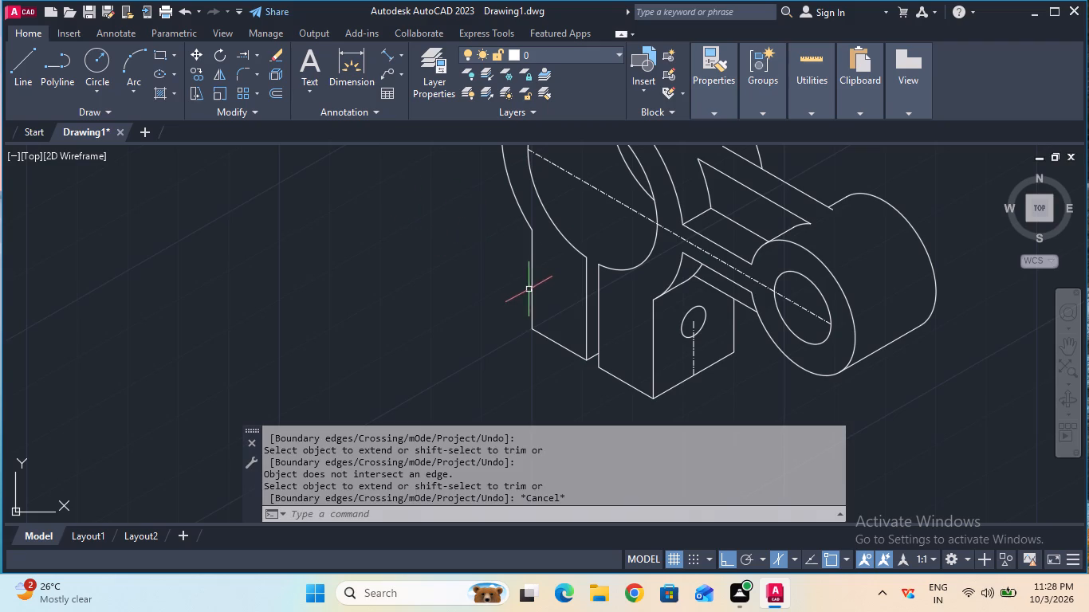
Add a centre line between the two vertical edges of the collar's split gap.
ctrl+scroll(544, 292, up, 2)
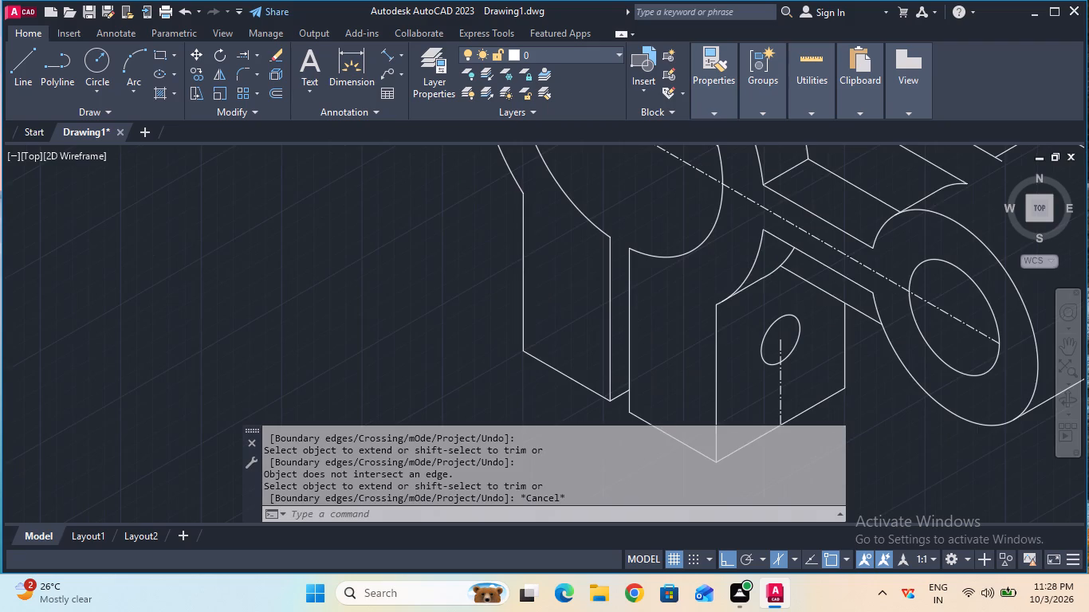
text(cl)
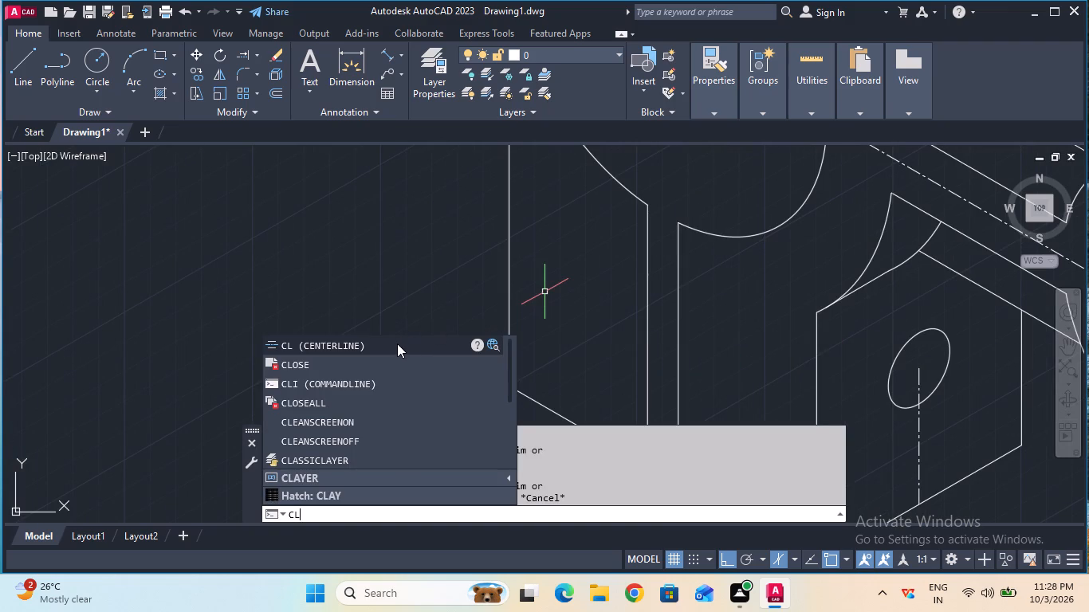
click(397, 343)
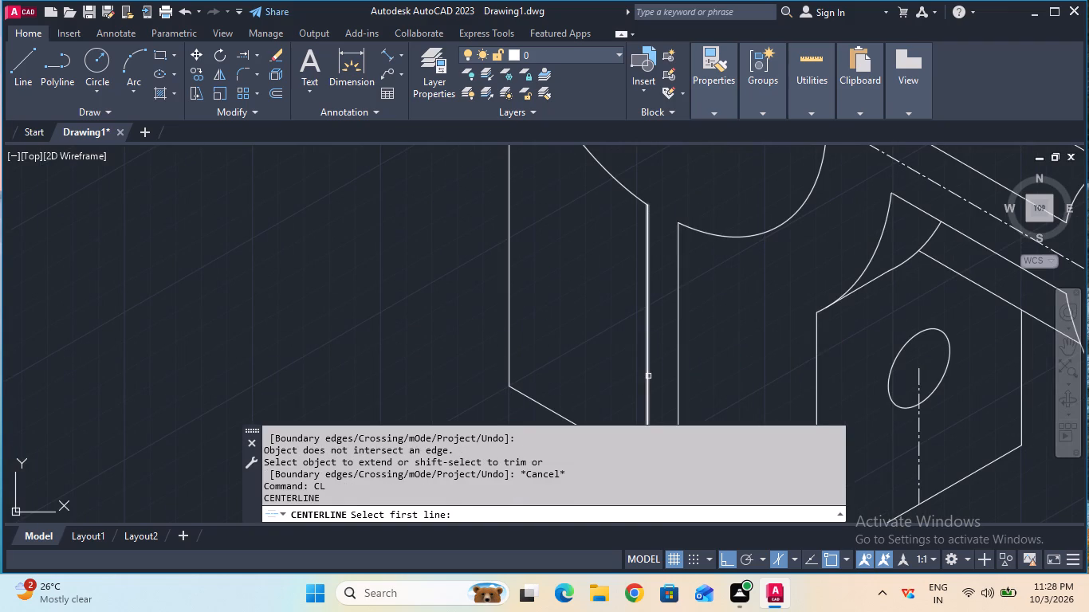
click(648, 376)
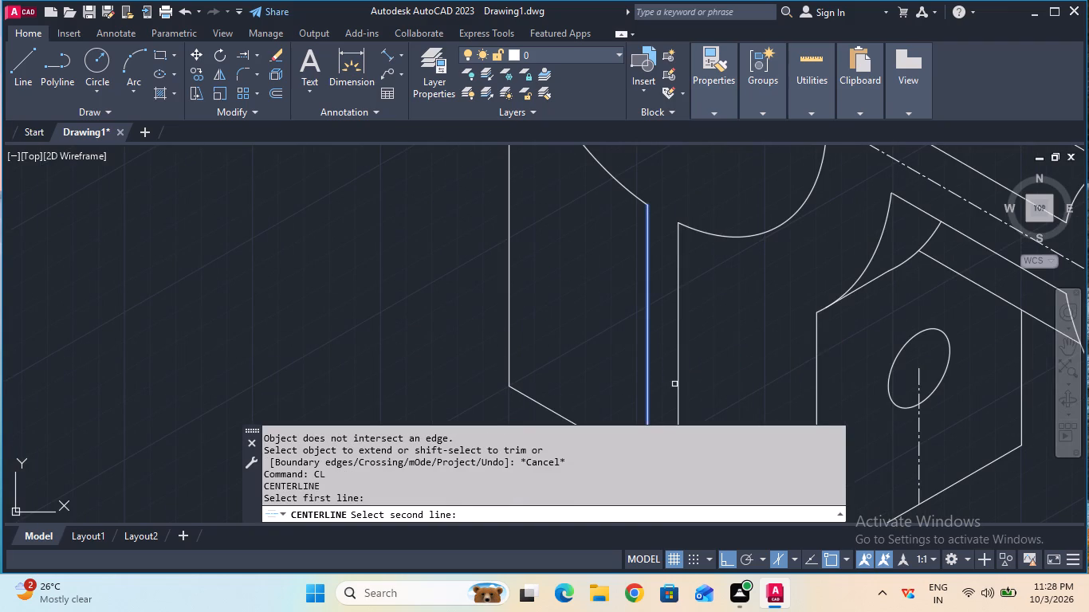
click(678, 385)
key(Escape)
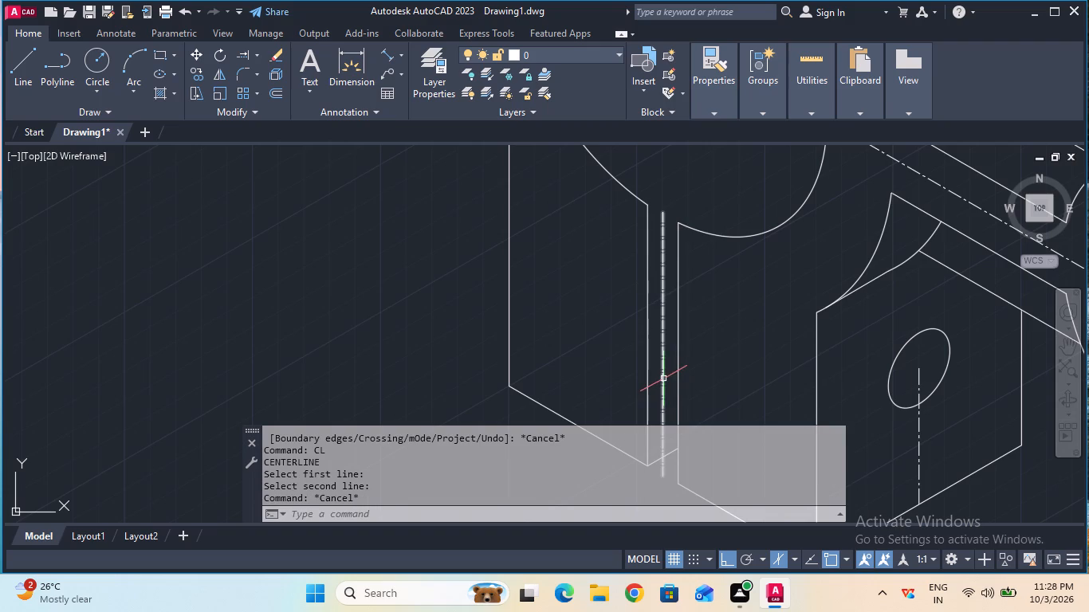
Explode the split gap's centre line into a plain line.
click(663, 379)
key(e)
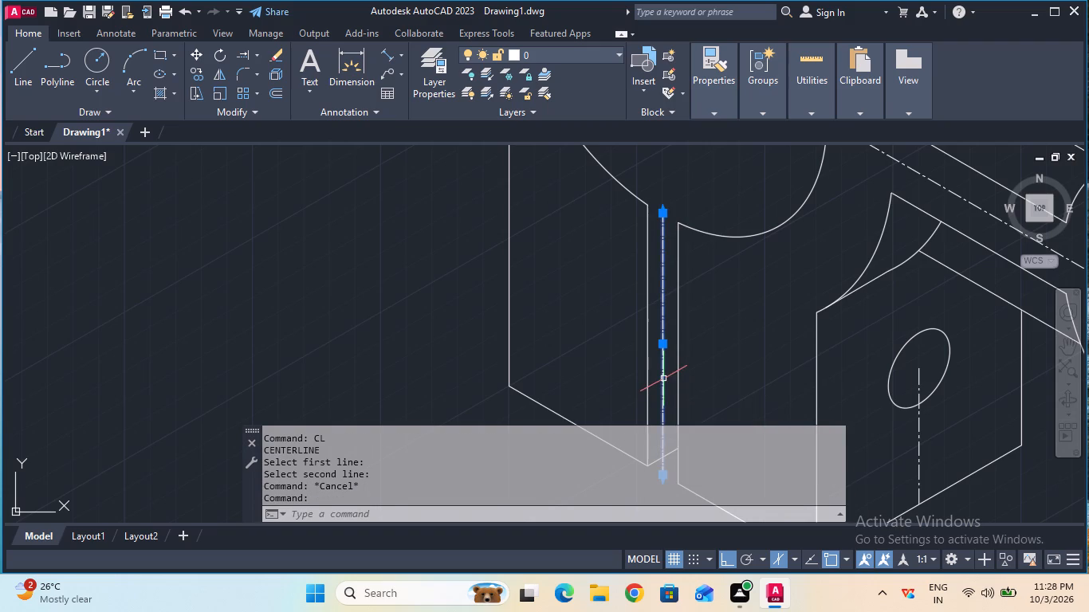
key(x)
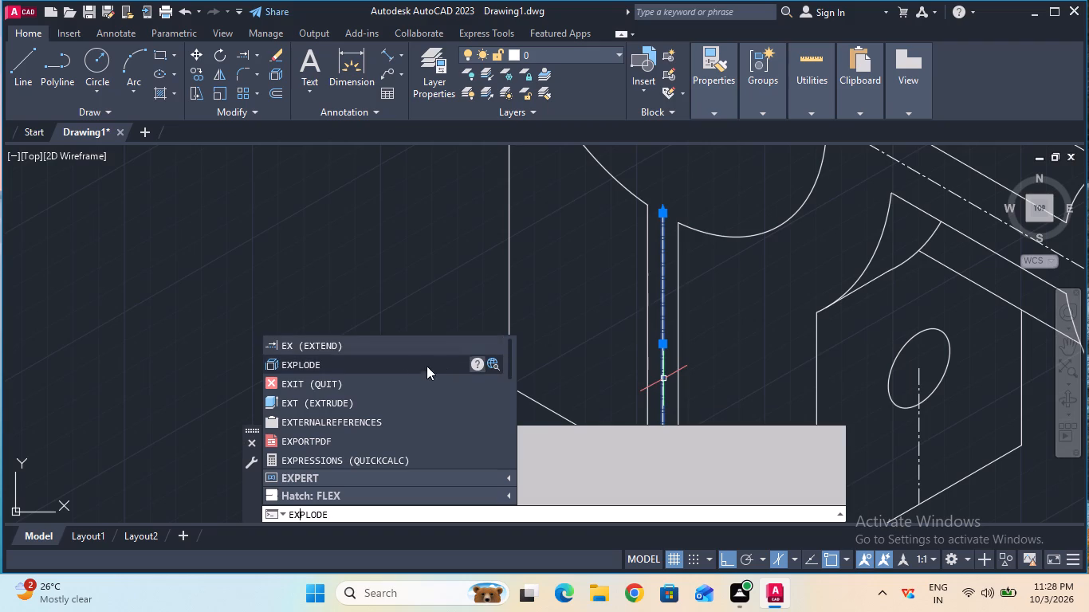
click(397, 371)
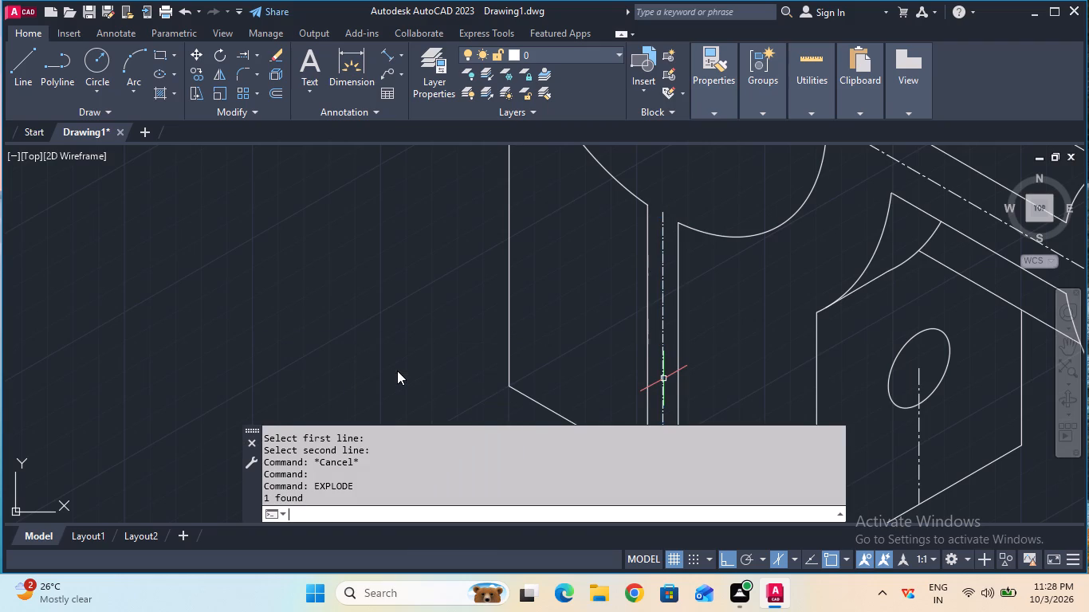
Extend the split gap's centre line upward into the collar bore to meet the arm's centre line.
ctrl+scroll(397, 371, down, 1)
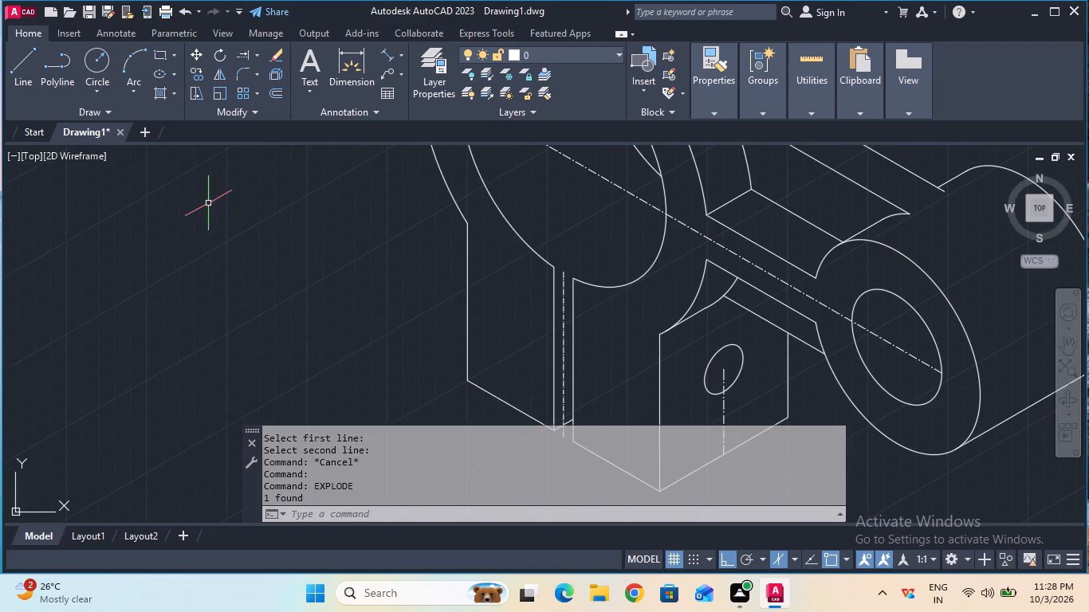
click(245, 53)
click(565, 280)
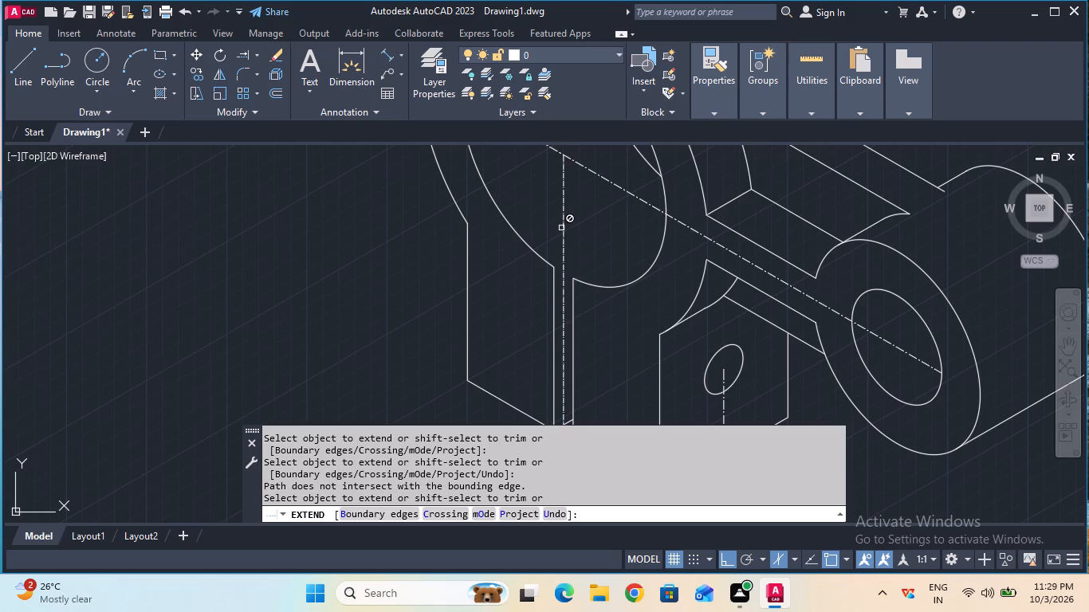
Extend the split gap's centre line further upward to the top of the collar bore.
key(Escape)
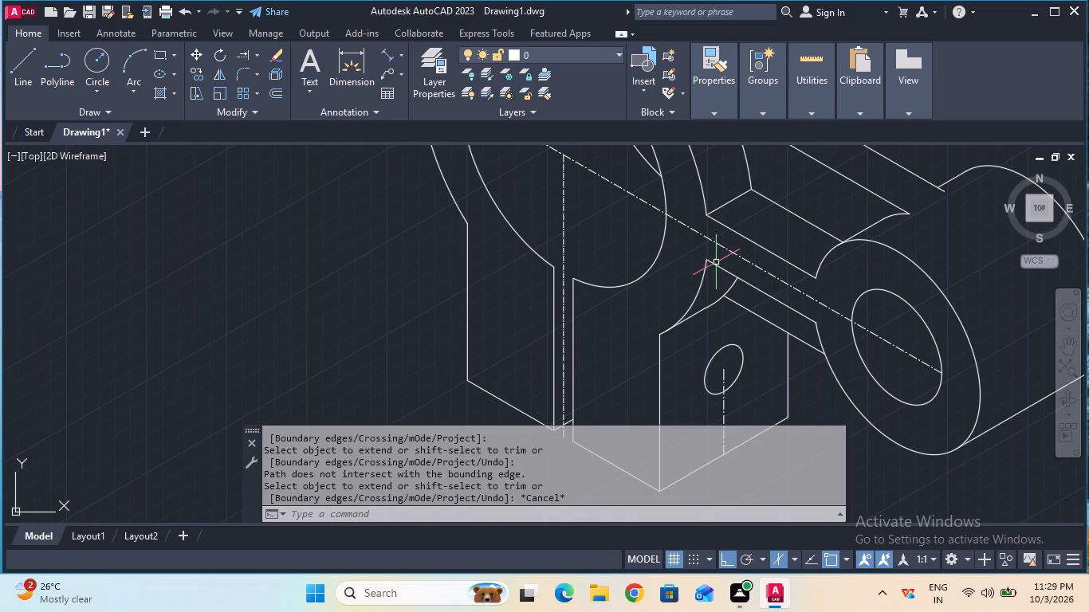
ctrl+scroll(716, 262, down, 2)
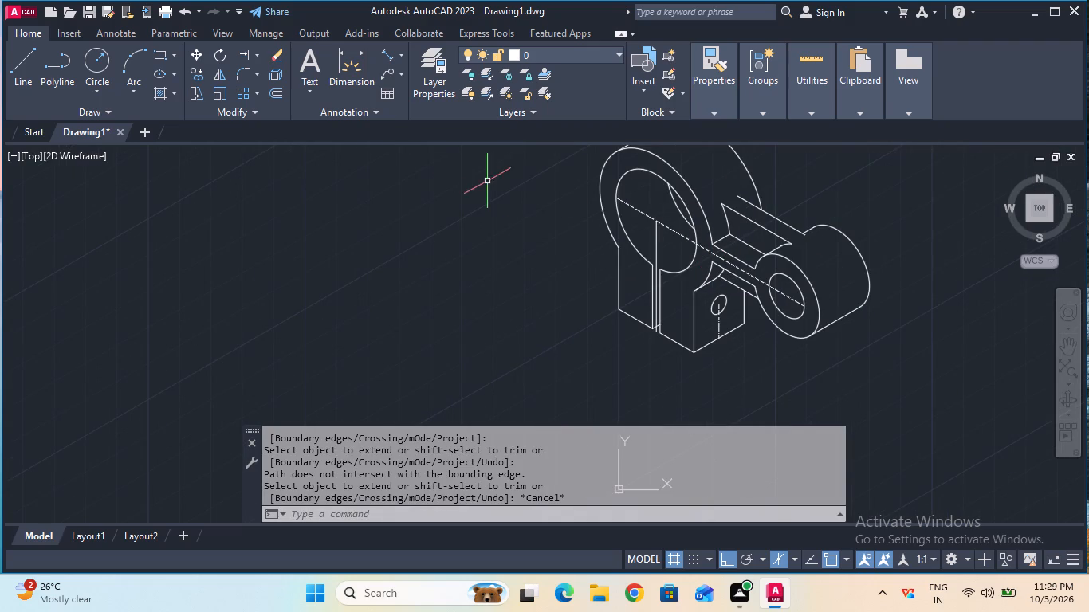
click(242, 57)
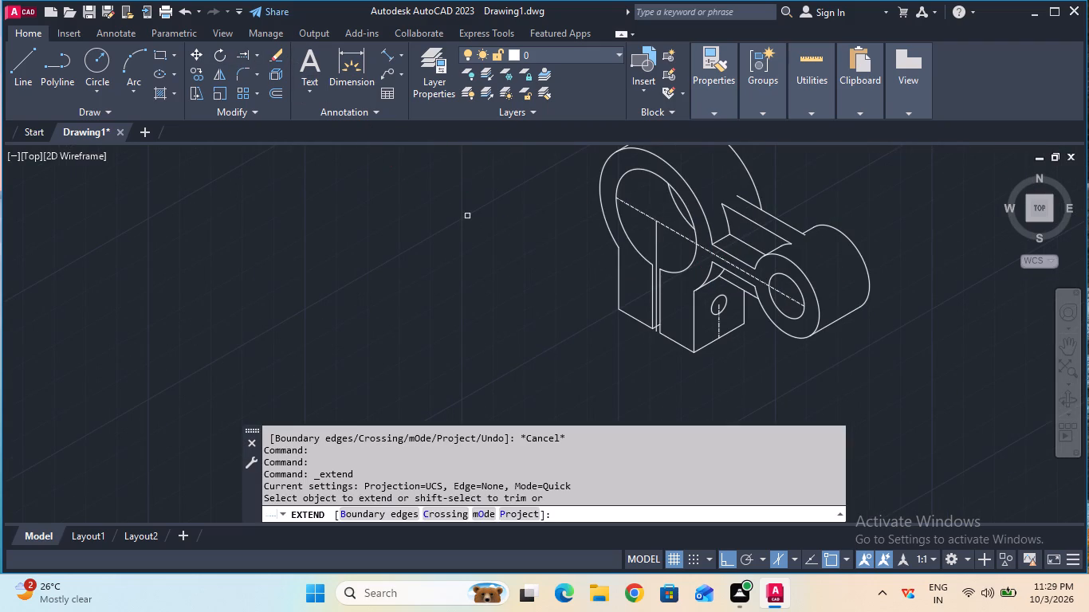
click(655, 241)
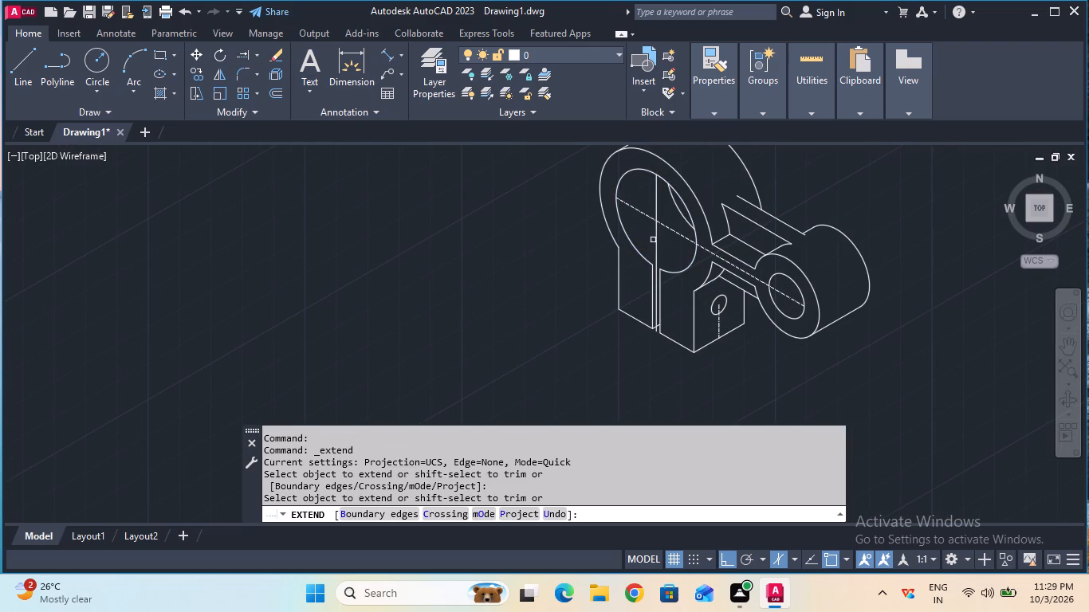
key(Escape)
Measure the distance from the collar bore's centre to the boss hole's centre with a temporary aligned dimension.
ctrl+scroll(631, 207, up, 2)
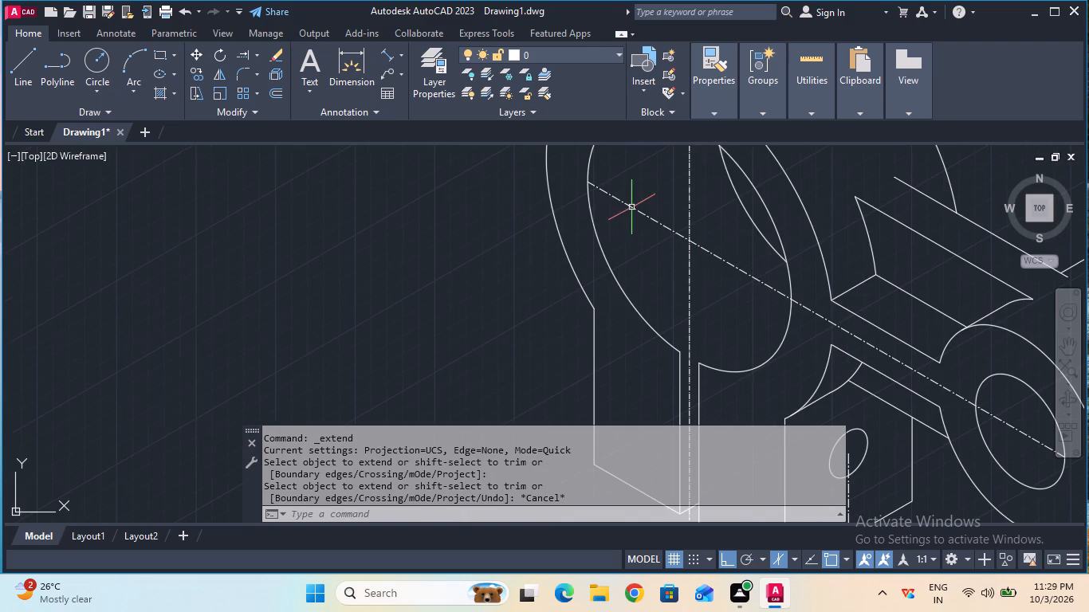
click(387, 53)
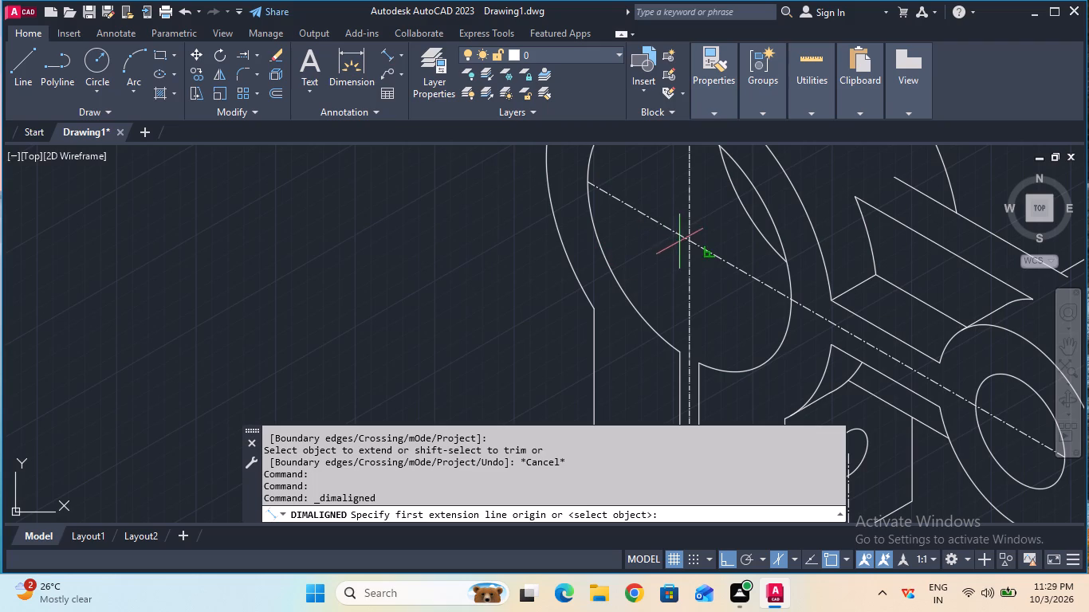
click(689, 243)
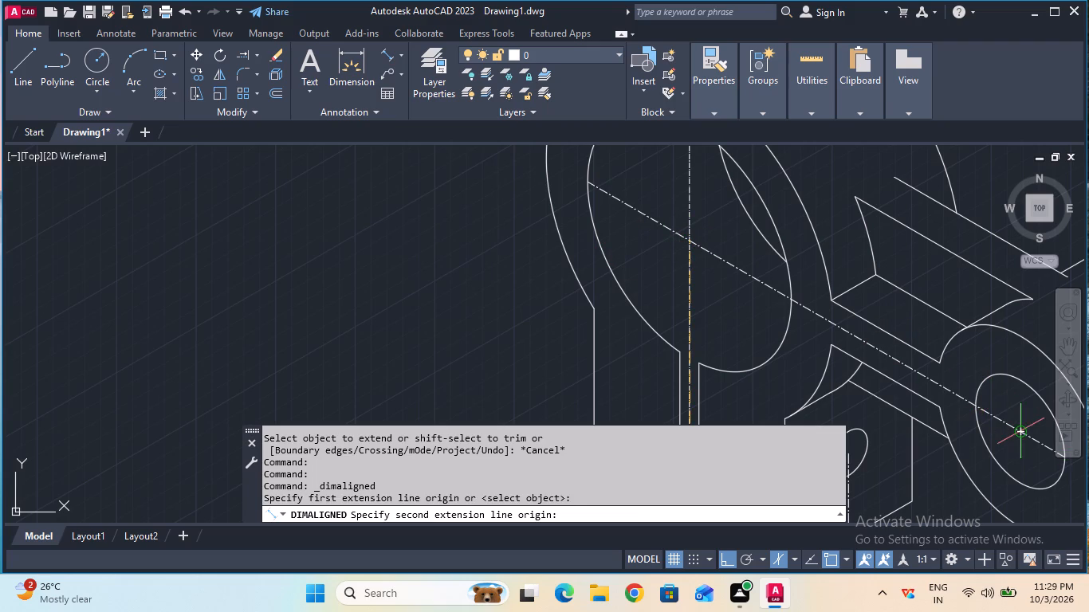
click(1025, 432)
key(Escape)
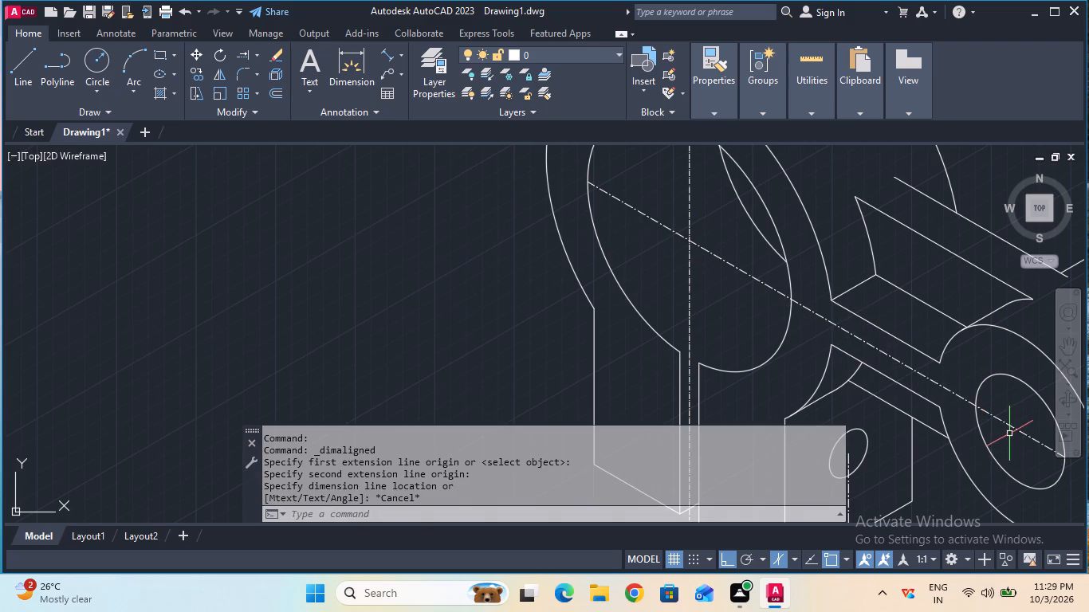
Measure the height from the split gap's bottom end up to the collar bore's centre with a temporary aligned dimension.
click(383, 60)
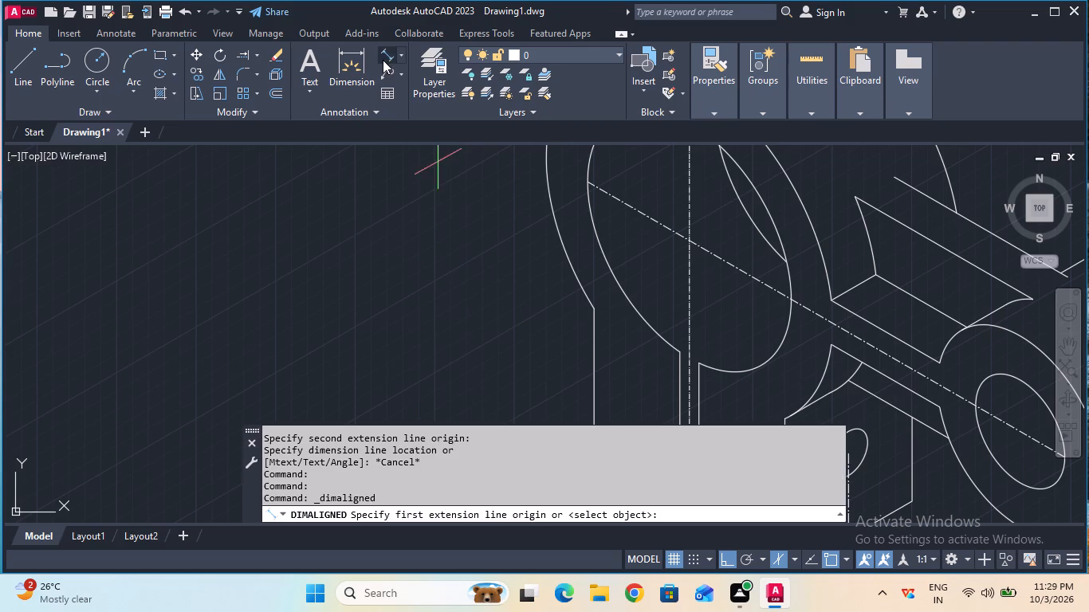
ctrl+scroll(496, 221, down, 1)
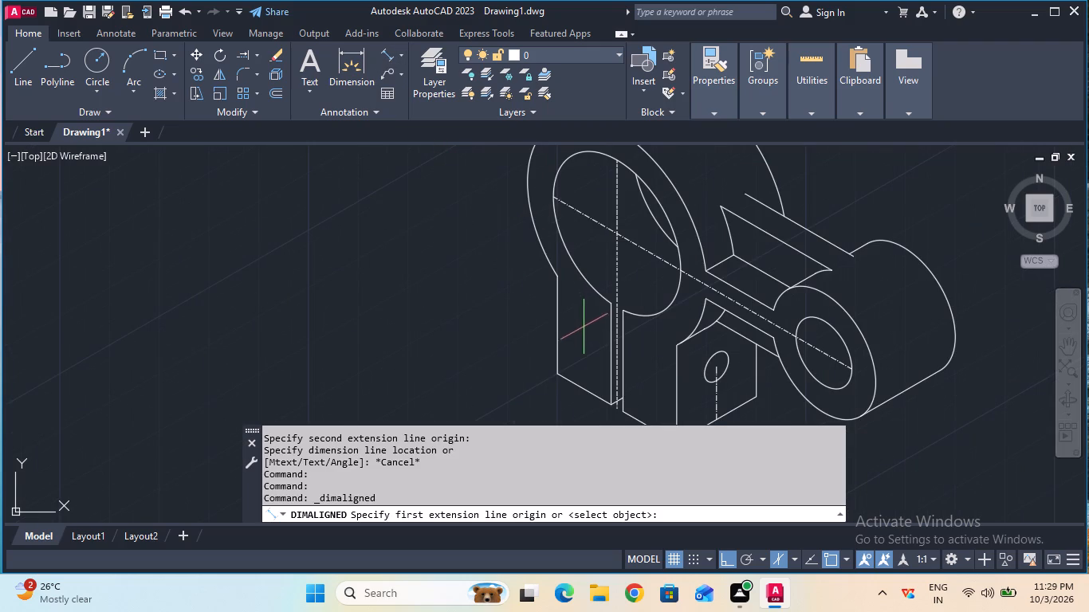
double_click(618, 406)
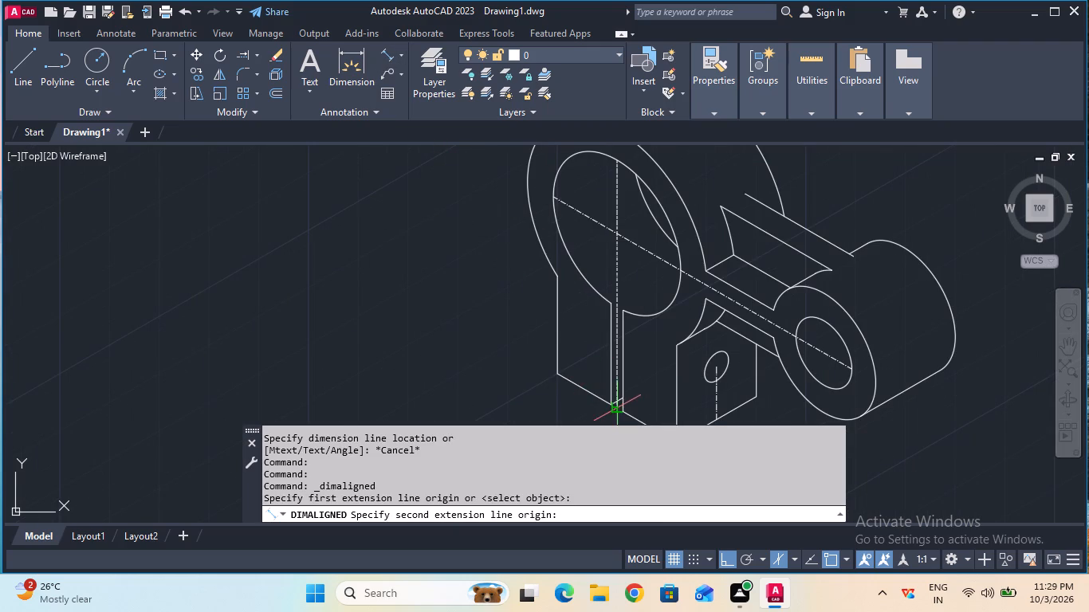
click(617, 229)
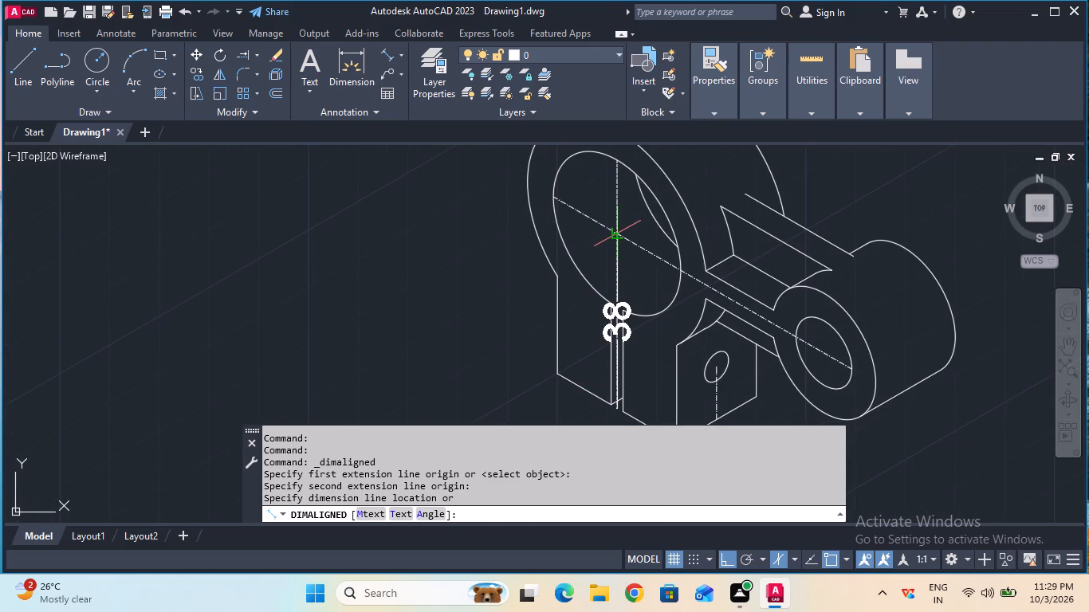
key(Escape)
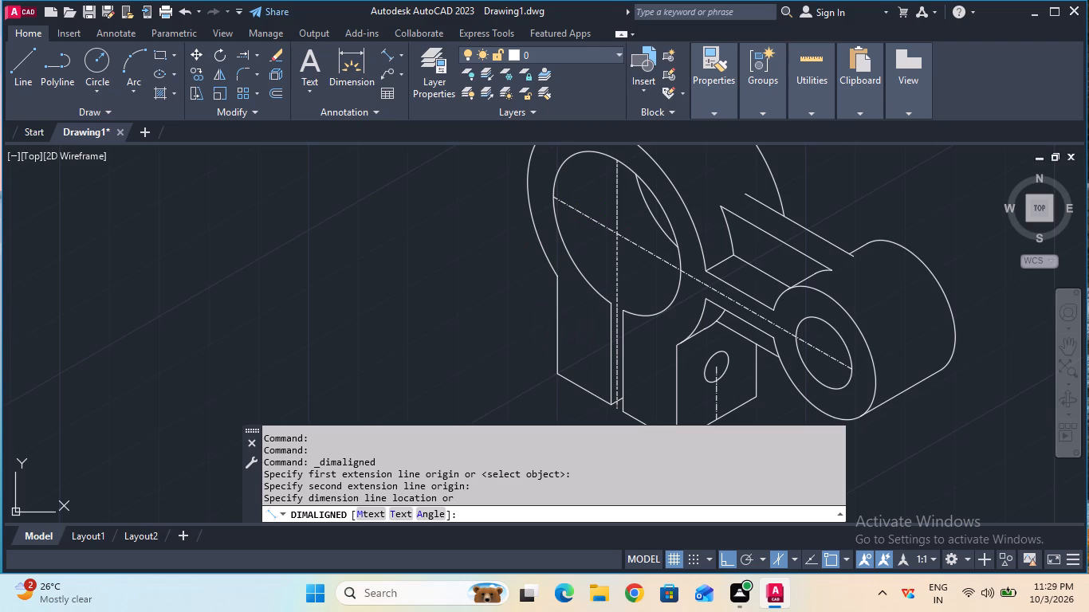
Join all the objects of the collar drawing, including the centre lines, with the Join command.
ctrl+scroll(548, 232, down, 1)
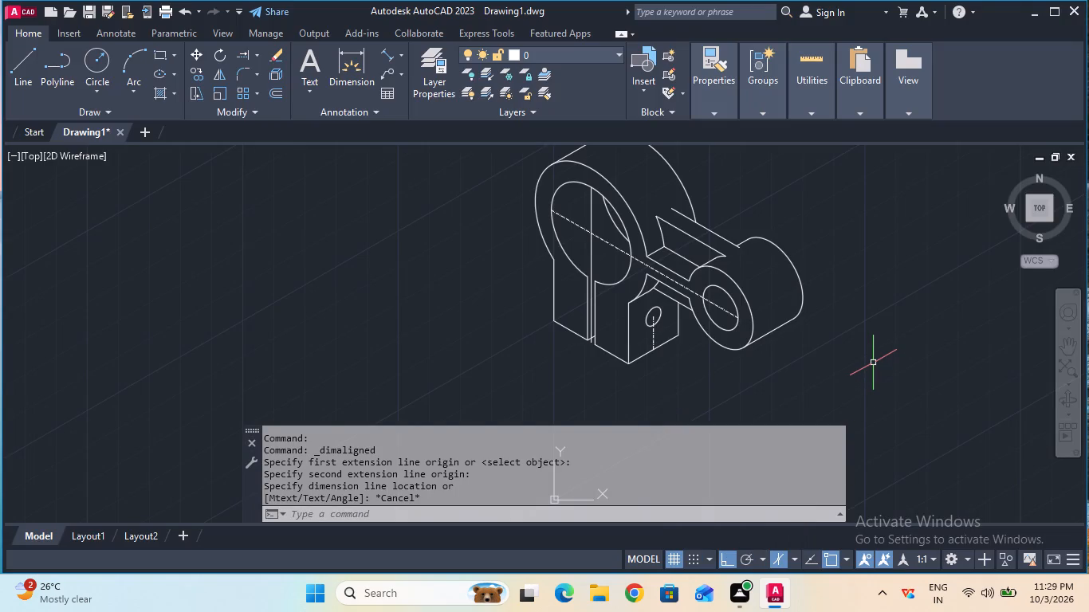
ctrl+scroll(873, 363, down, 1)
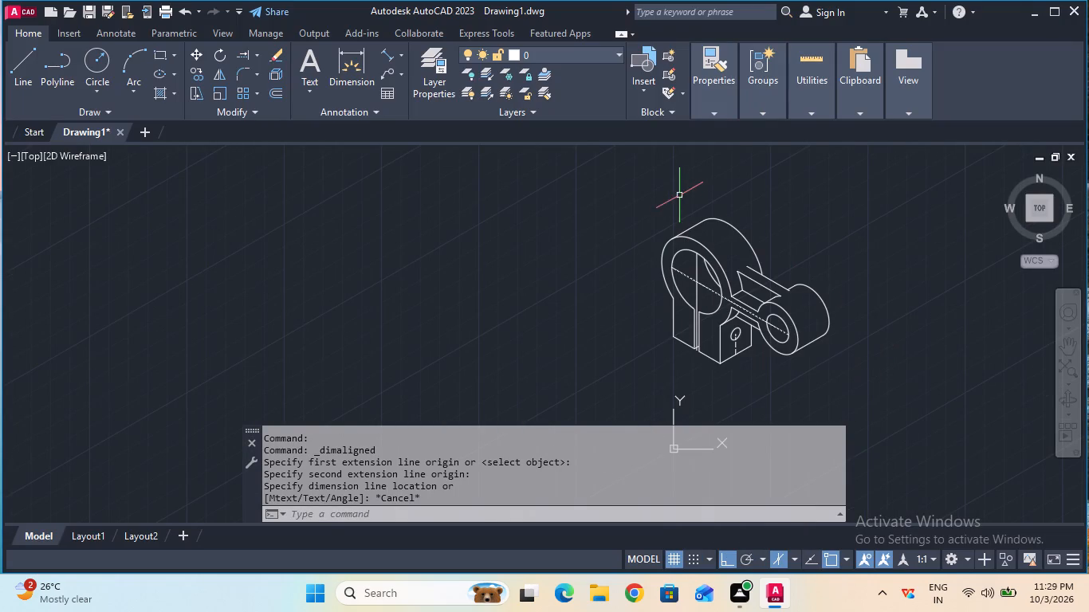
click(577, 154)
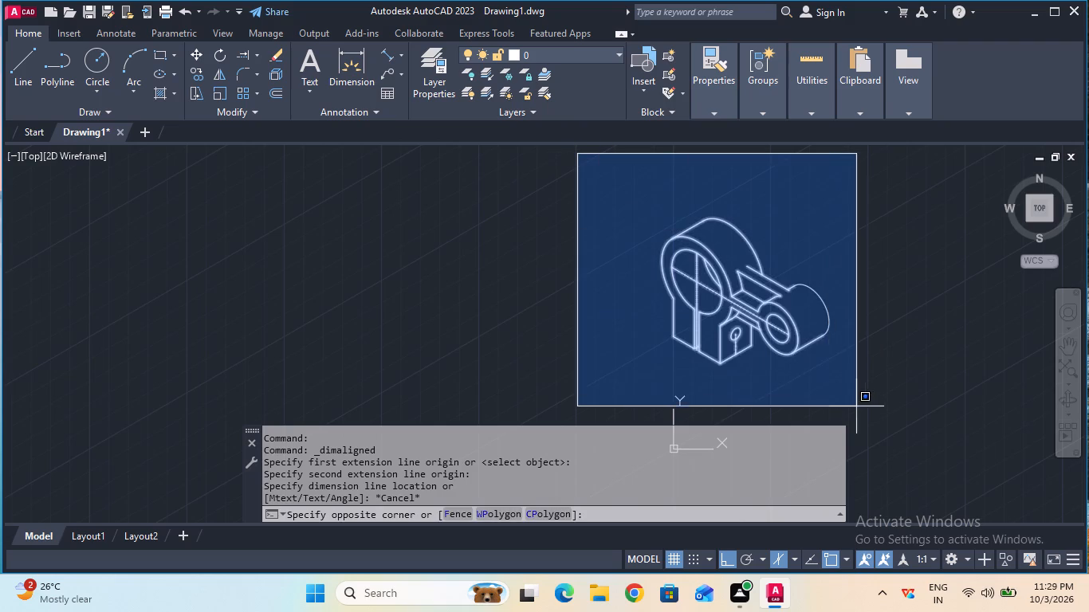
click(860, 411)
text(joi)
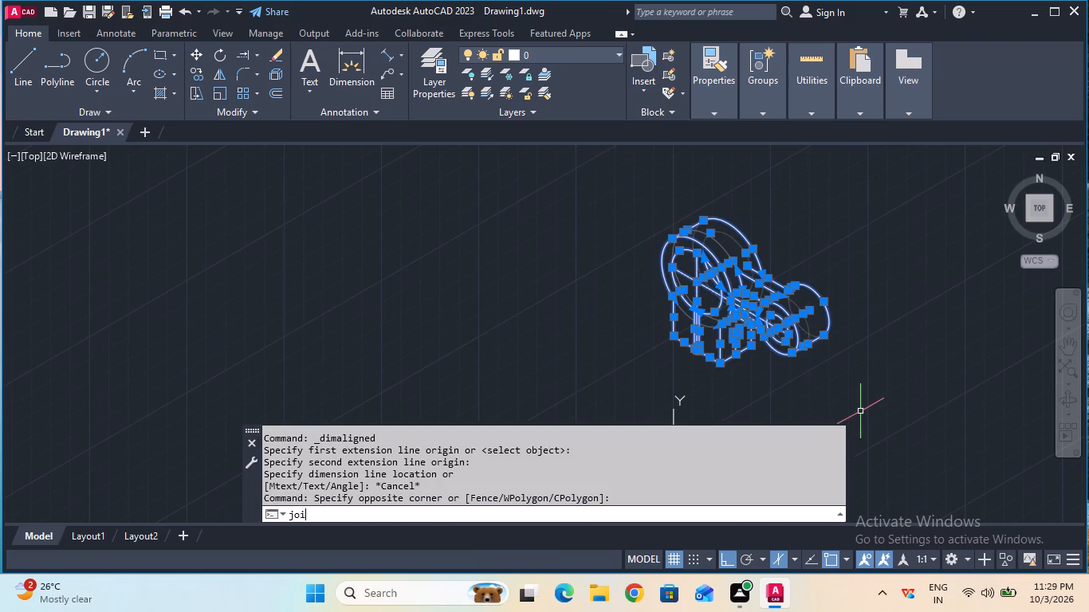
click(415, 497)
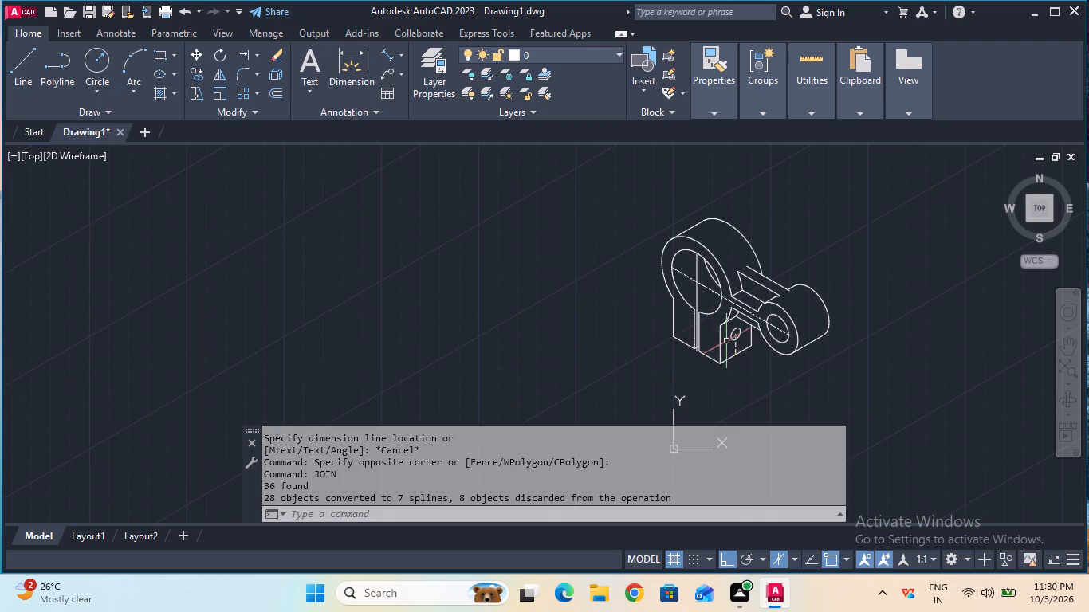
click(775, 283)
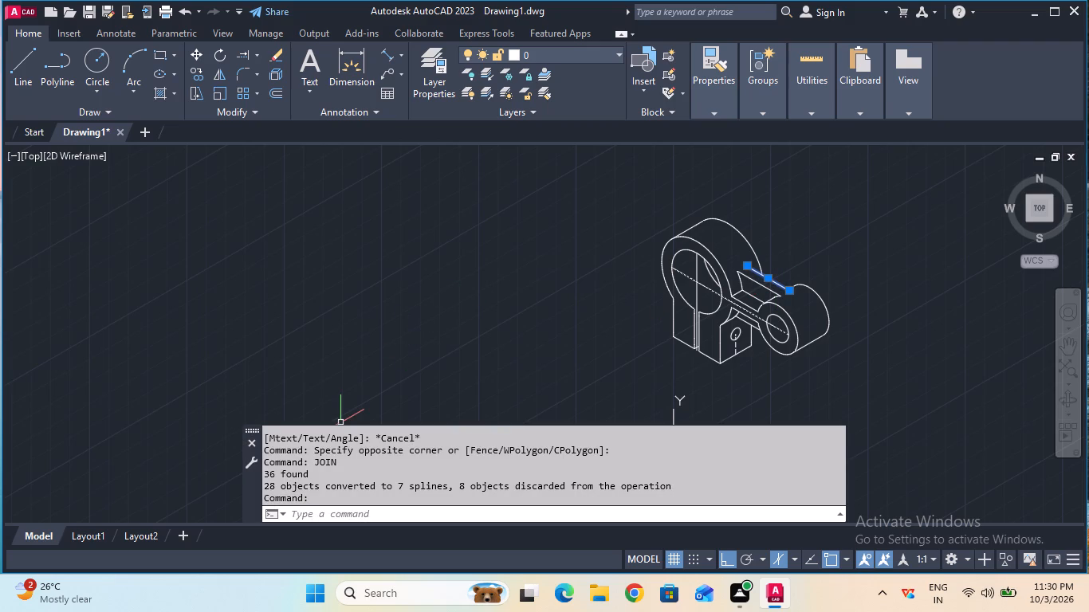
key(Escape)
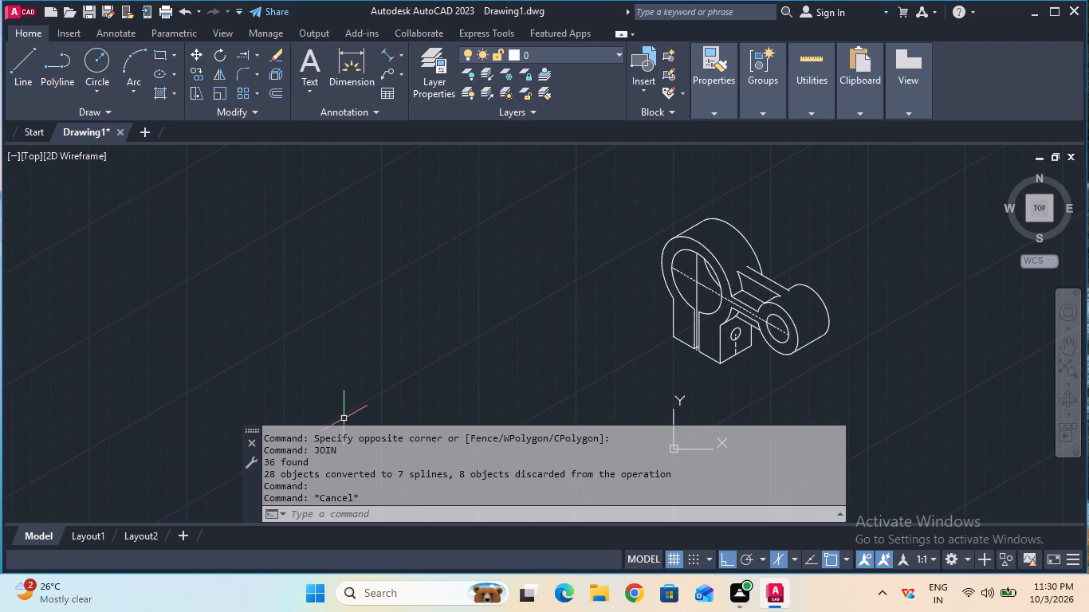
Turn off command logging with LOGFILEOFF.
click(375, 519)
text(lo)
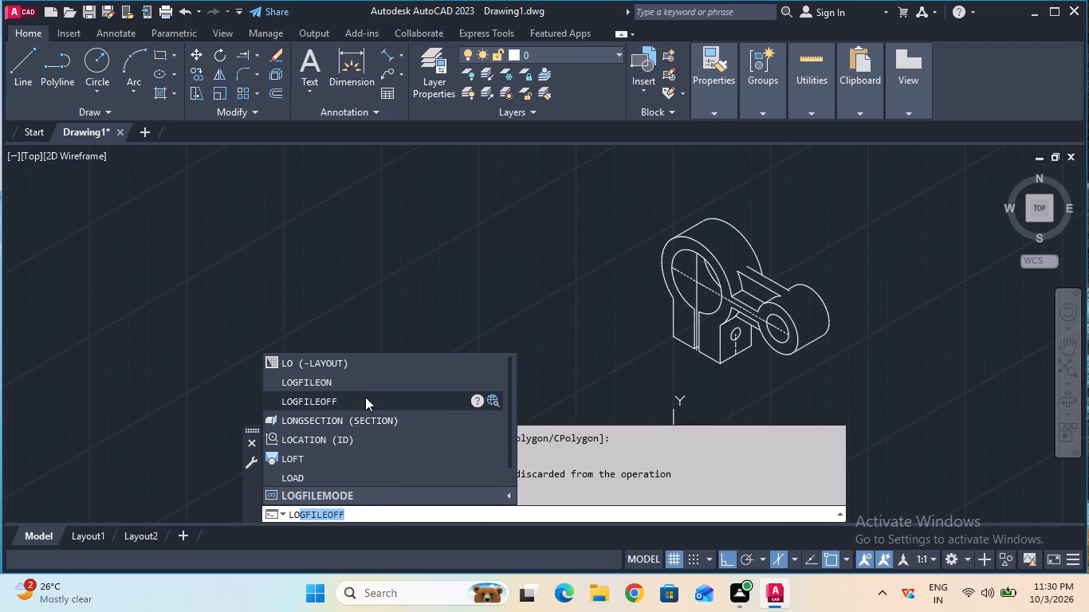
click(365, 397)
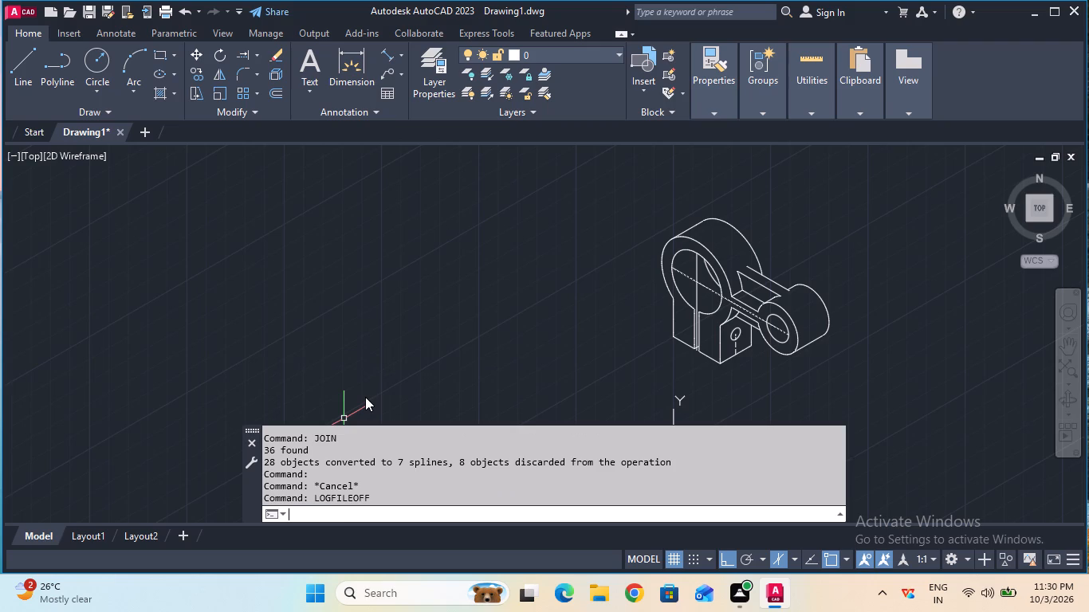
Save the drawing in Documents as "Split Clamping collar with arm" in AutoCAD 2018 Drawing format.
click(90, 19)
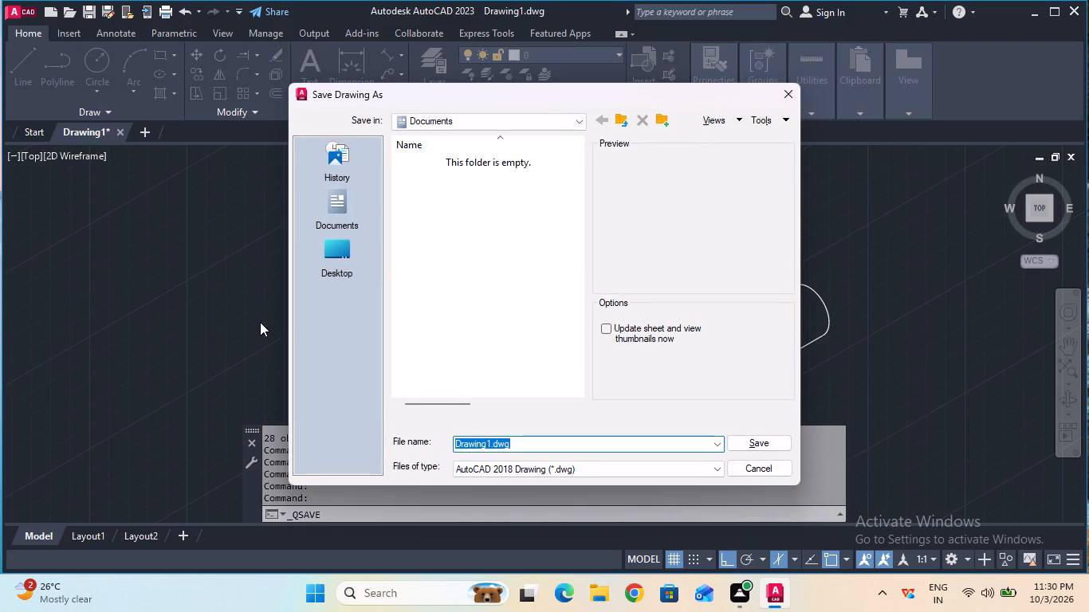
key(BackSpace)
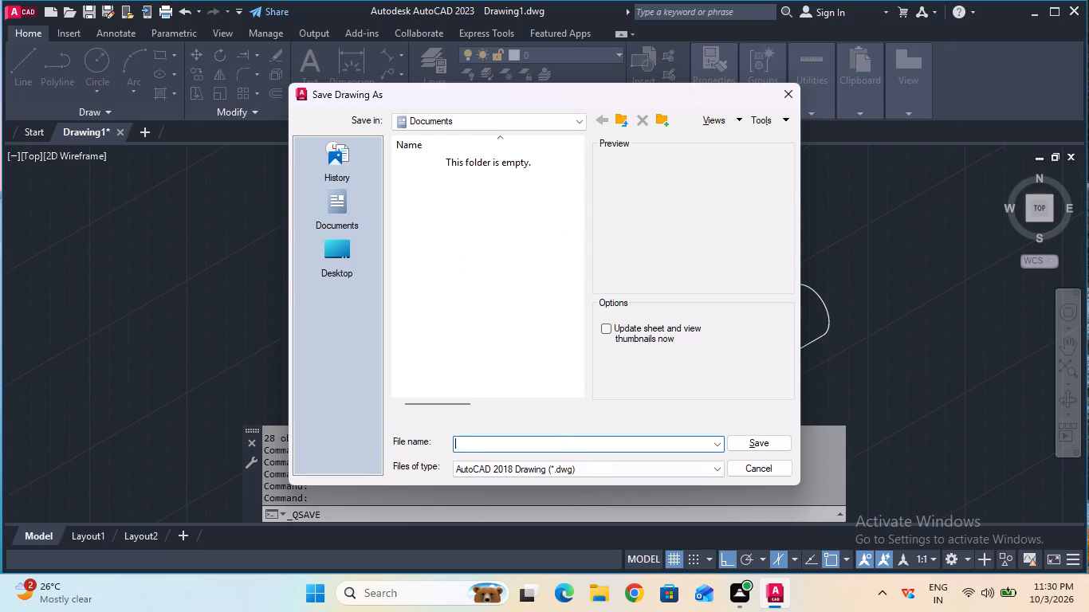
key(s)
key(p)
key(l)
text(it)
key(space)
key(c)
text(lamping)
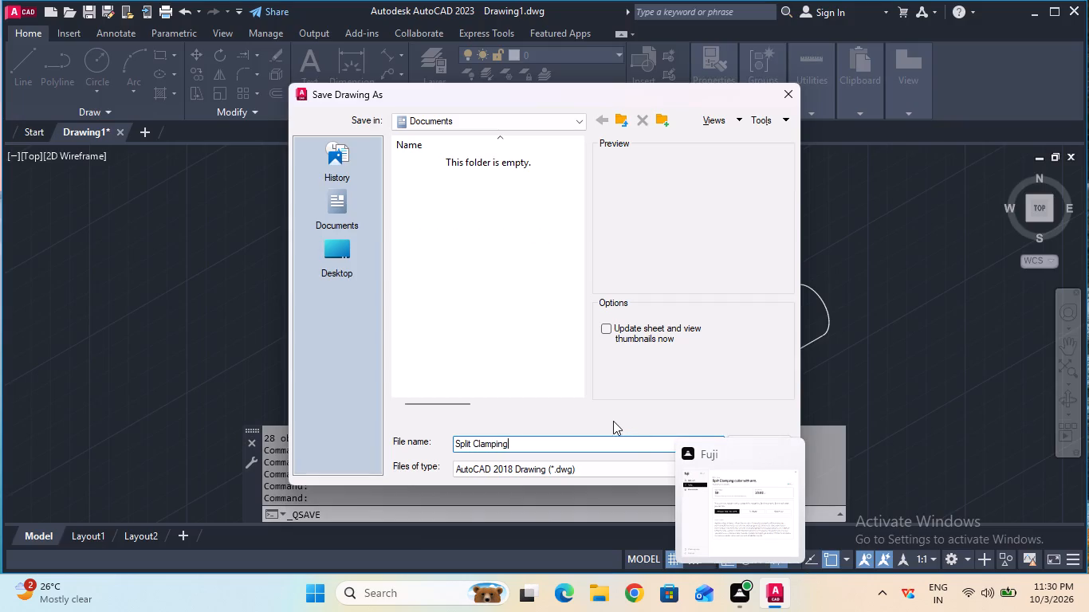
key(space)
text(collar with)
key(space)
text(arm)
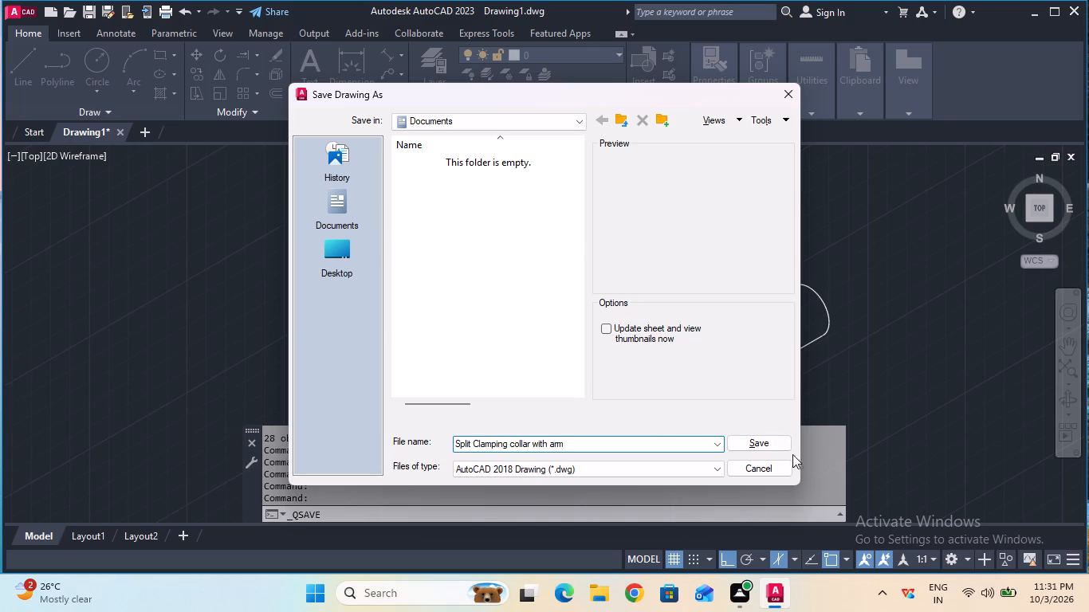
click(777, 445)
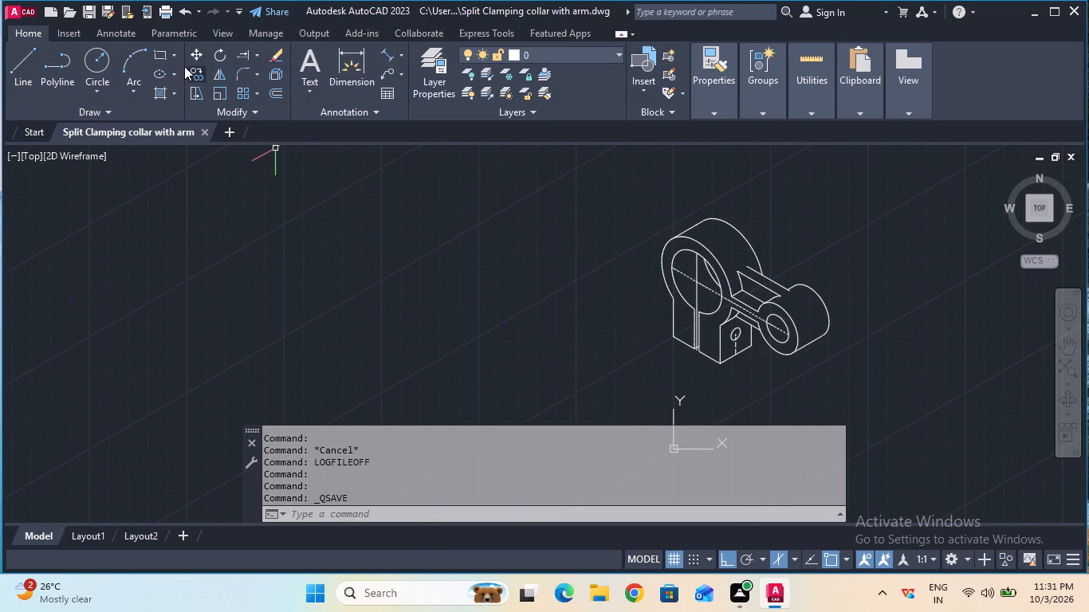
Set up a centred plot on ISO A4 (297.00 x 210.00 MM) paper with a window plot area enclosing the whole collar drawing.
click(165, 17)
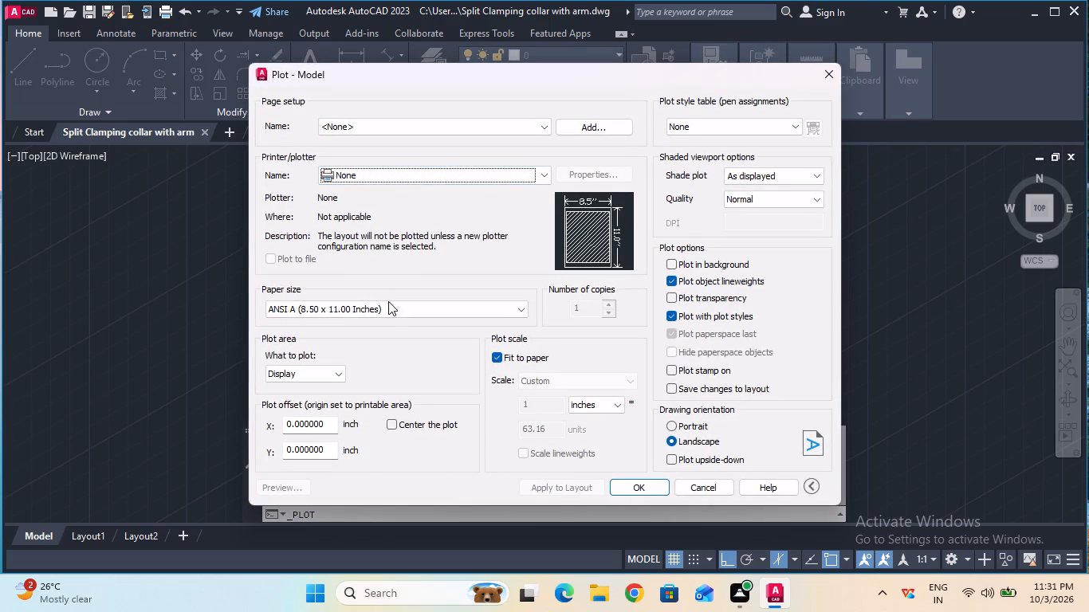
click(389, 305)
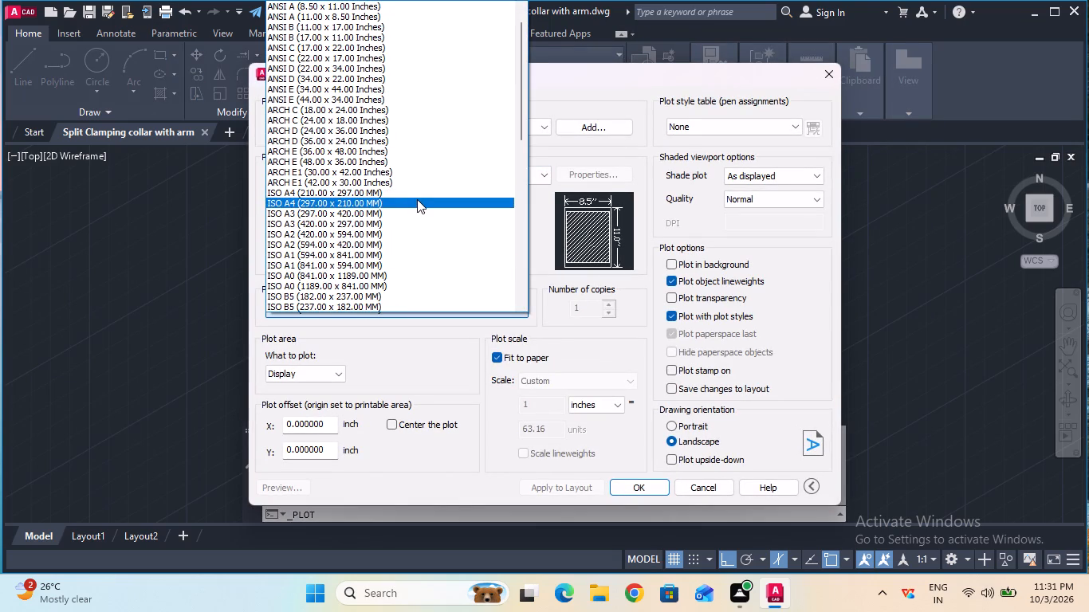
click(417, 199)
click(387, 422)
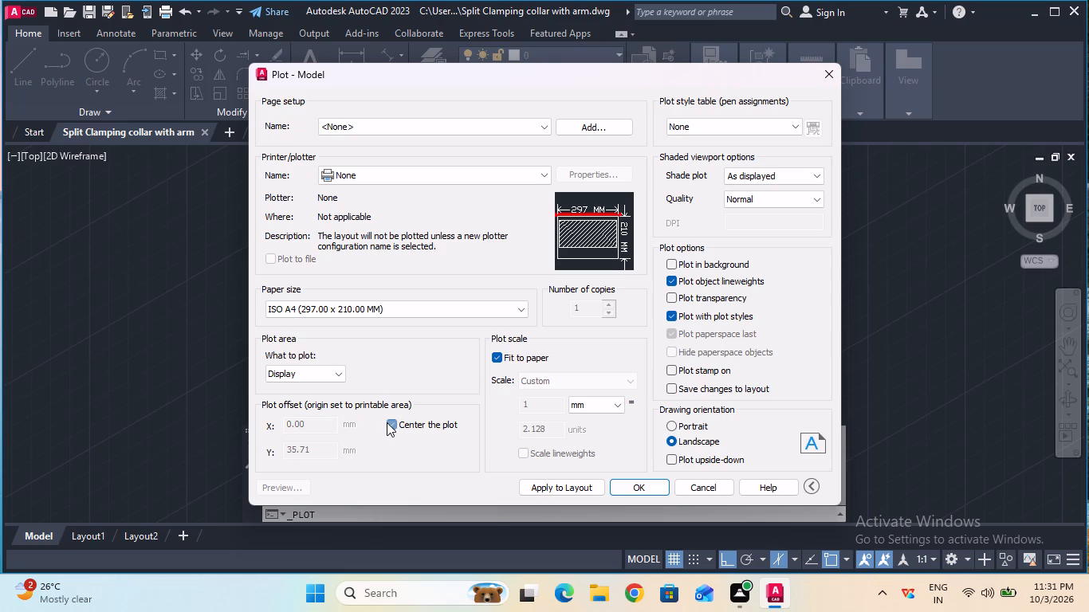
click(331, 374)
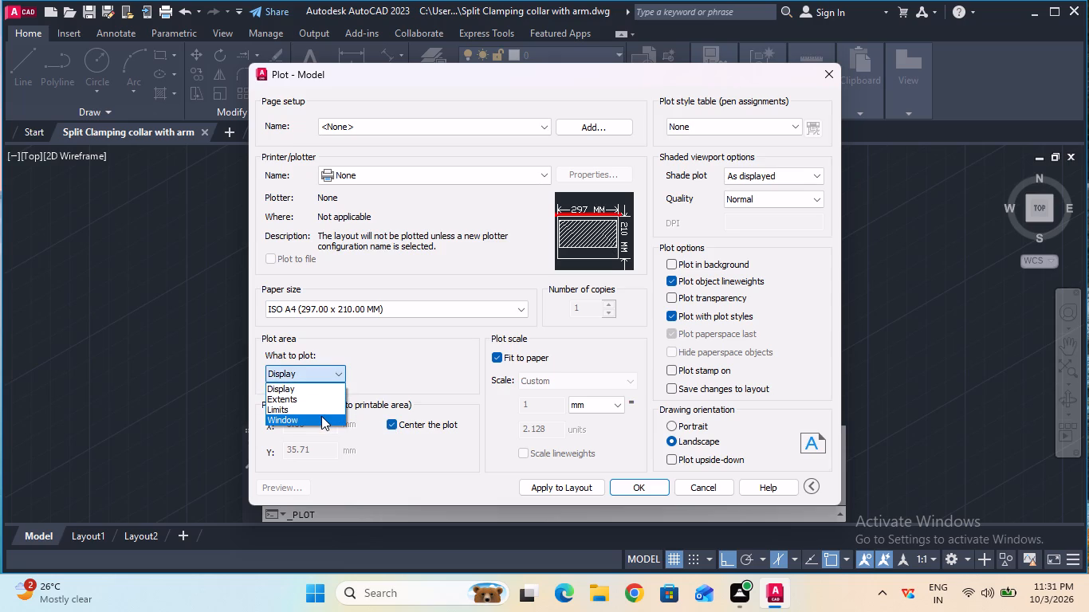
click(321, 416)
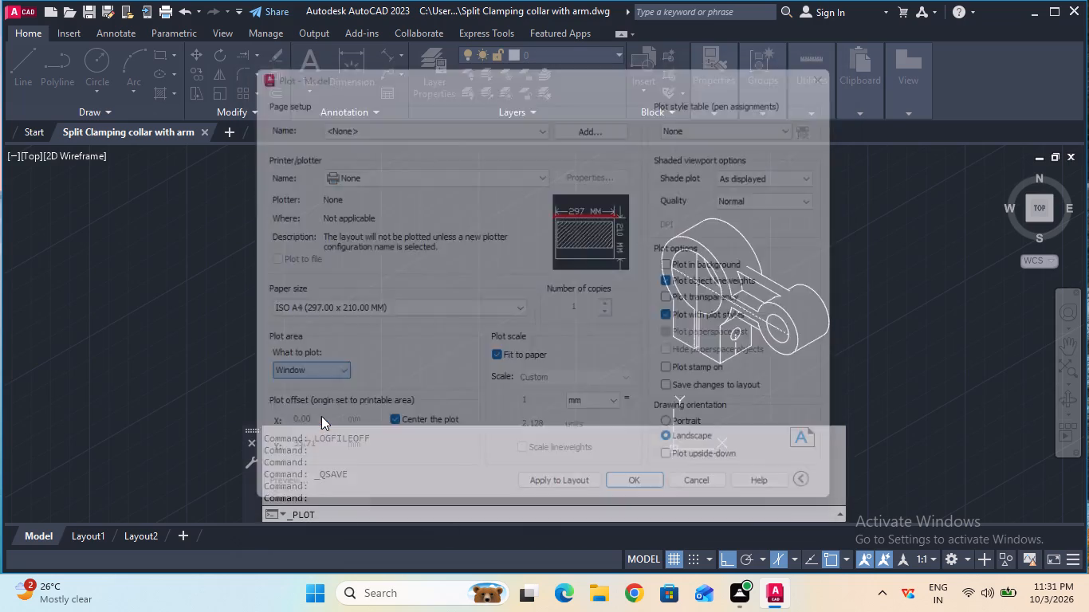
click(607, 171)
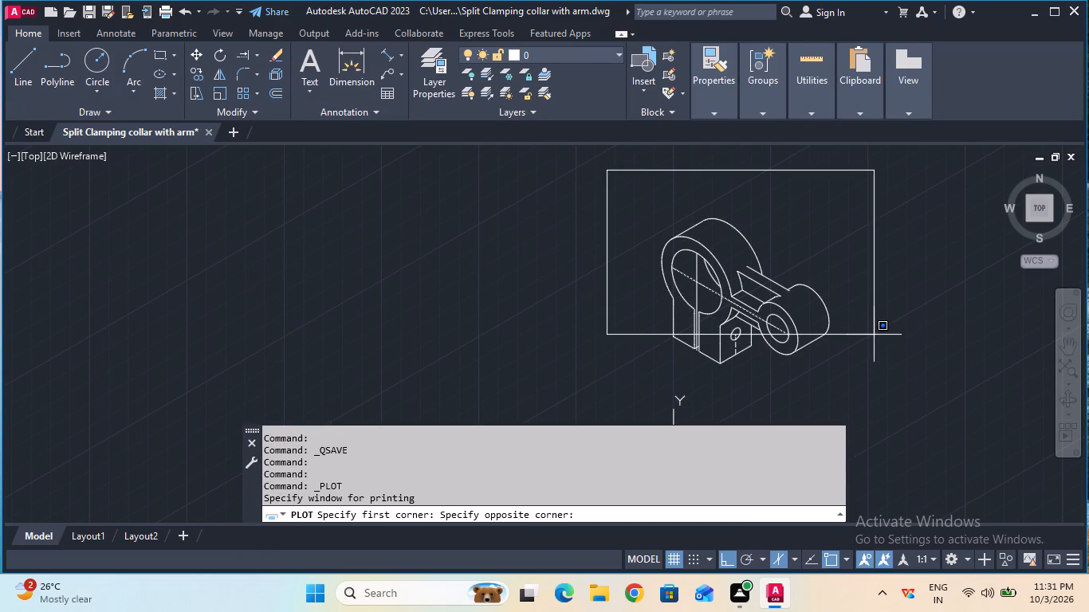
click(874, 377)
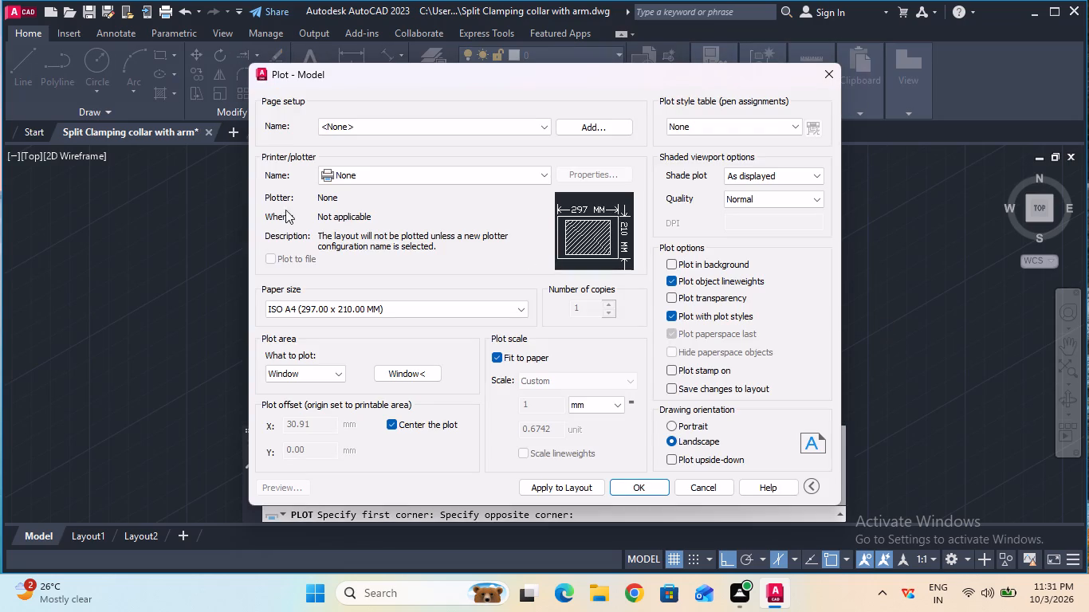
Plot with DWG To PDF.pc3 to "Split Clamping collar with arm-Model.pdf" in Documents and close the resulting PDF.
click(377, 178)
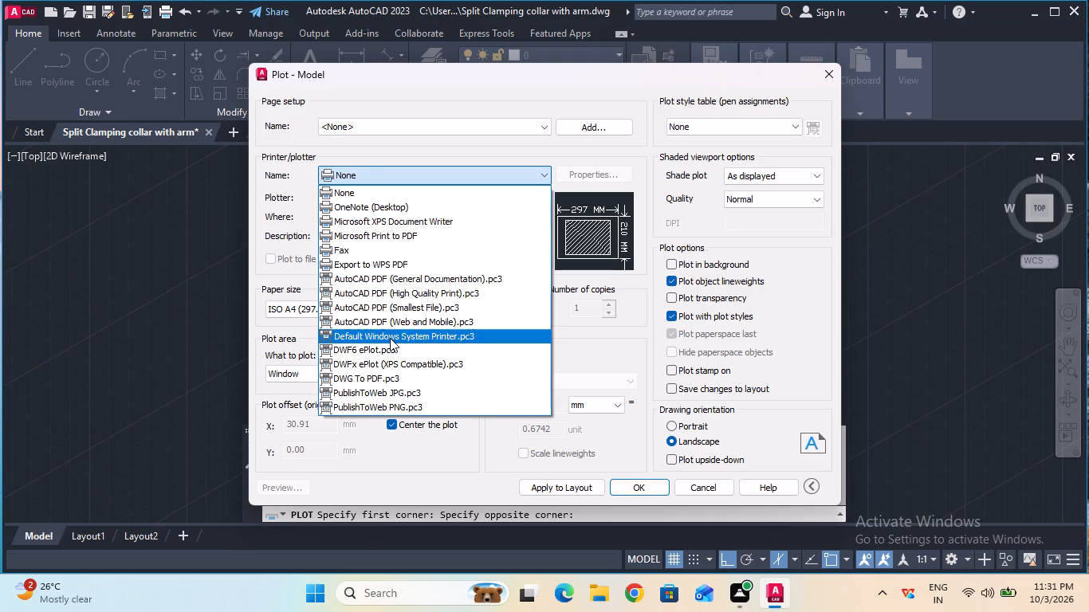
click(394, 372)
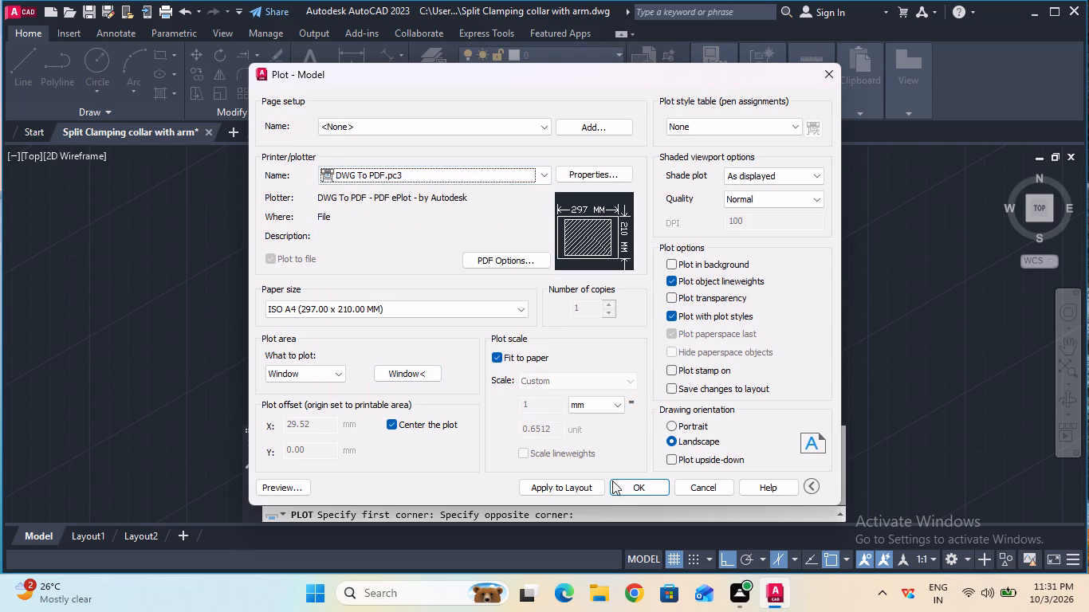
click(617, 481)
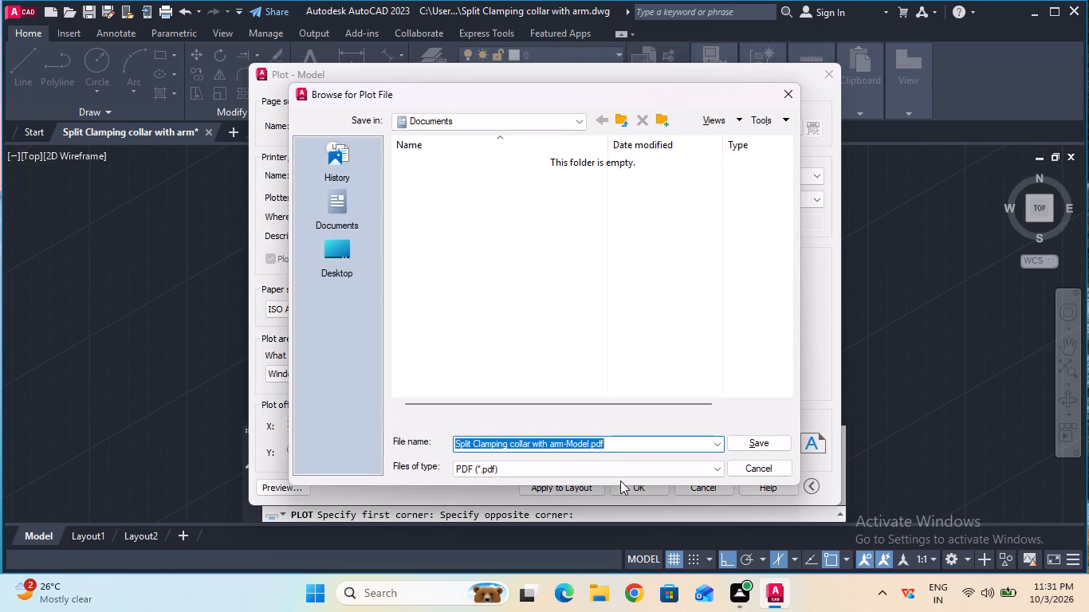
click(733, 445)
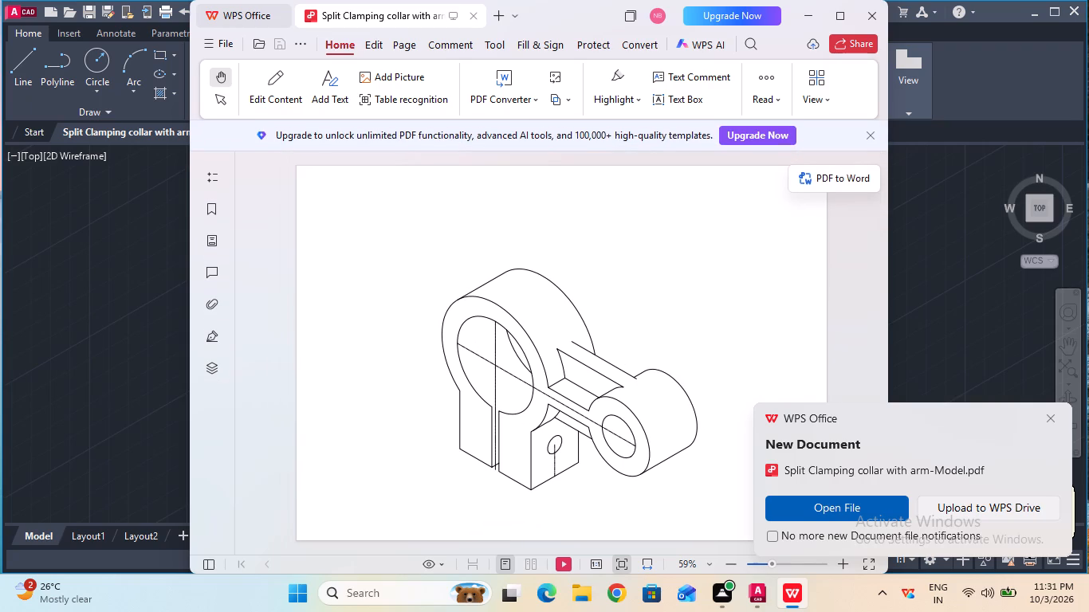
click(868, 22)
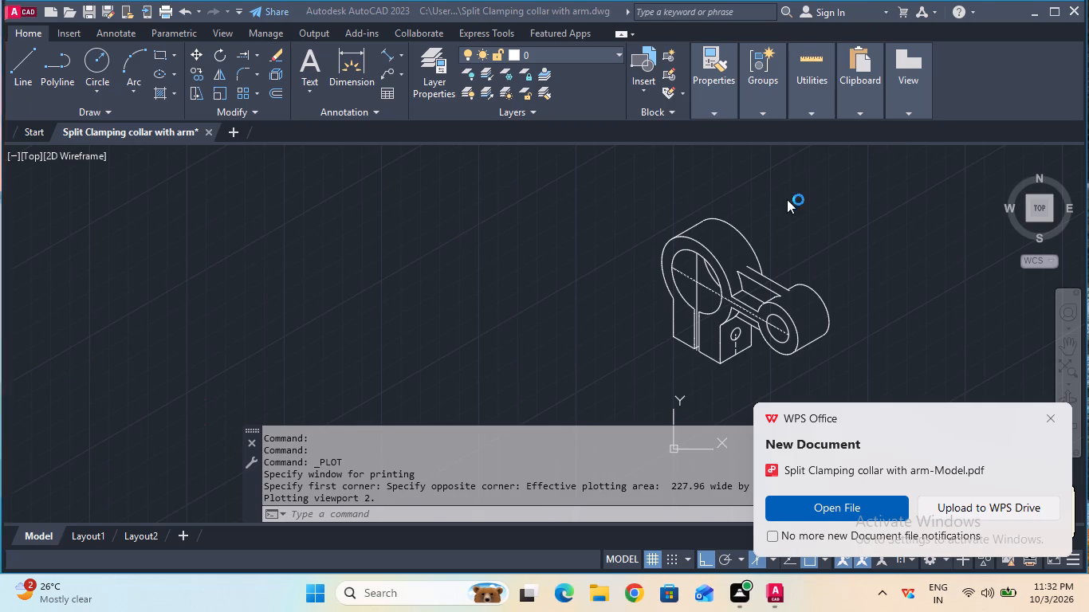
Quit AutoCAD, saving the changes to the split clamping collar drawing.
click(1070, 13)
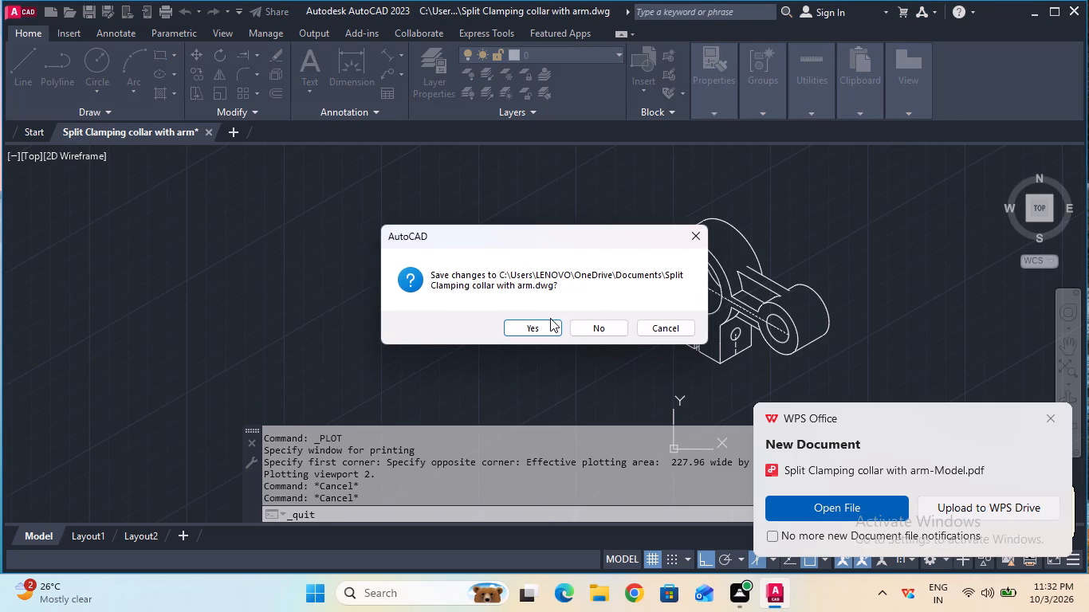
double_click(549, 321)
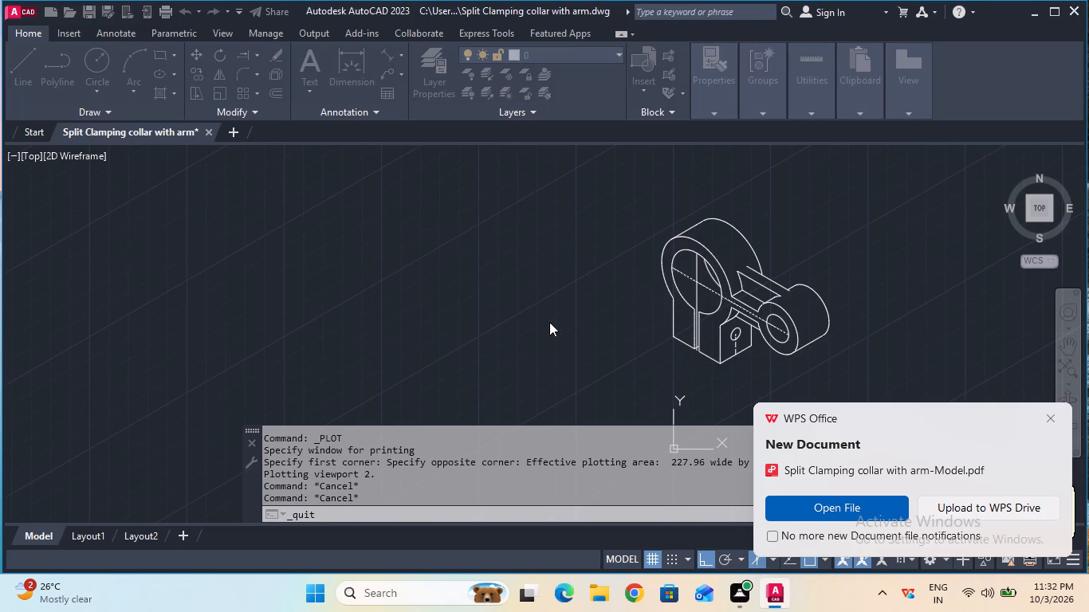